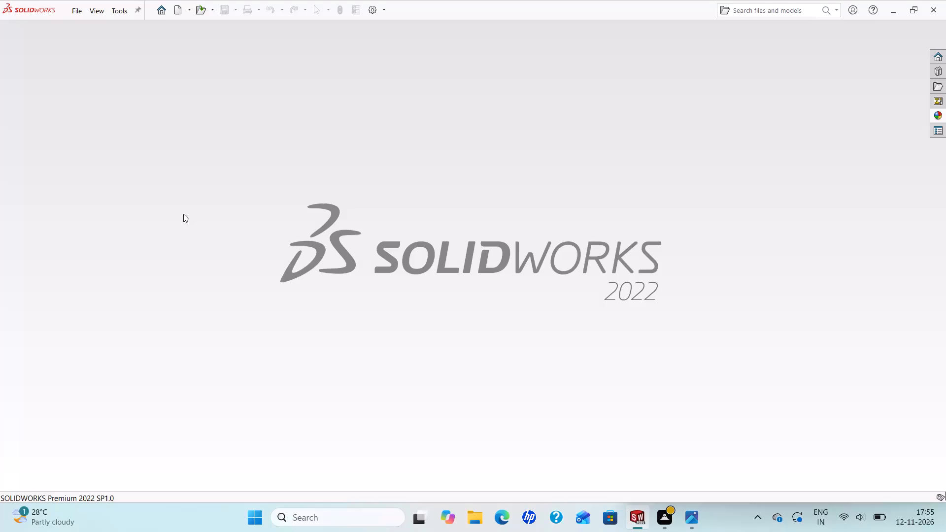
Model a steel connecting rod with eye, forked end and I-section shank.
Create a new part document.
left_click(179, 14)
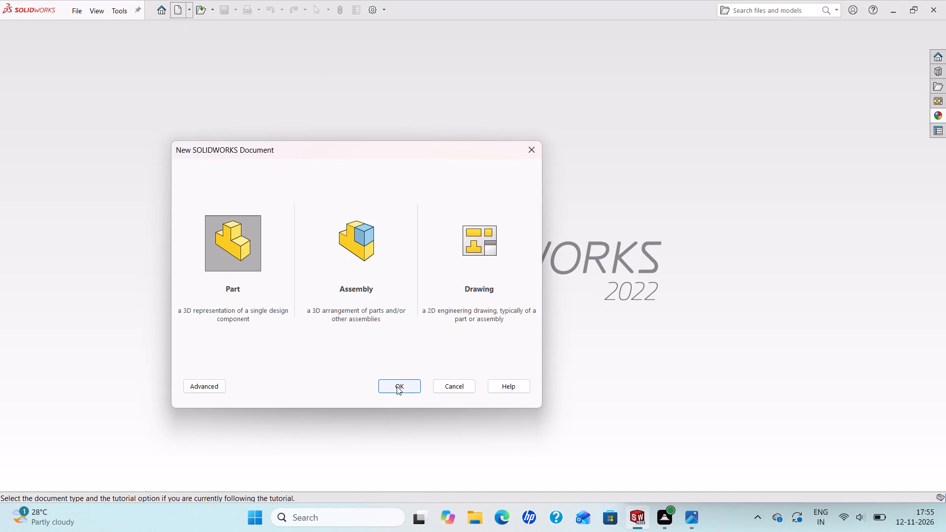
left_click(397, 386)
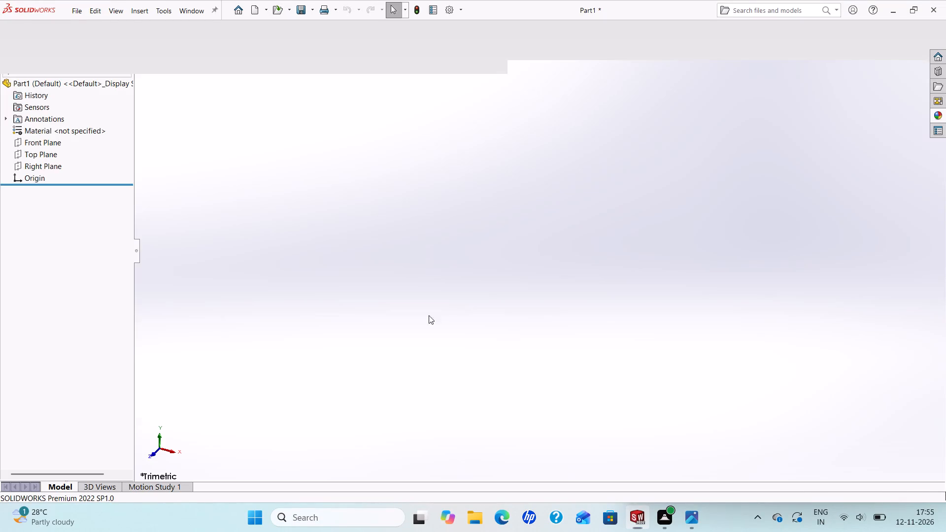
Switch to Photos to view the 3D exercise 634 reference drawing, and close its window.
left_click(690, 527)
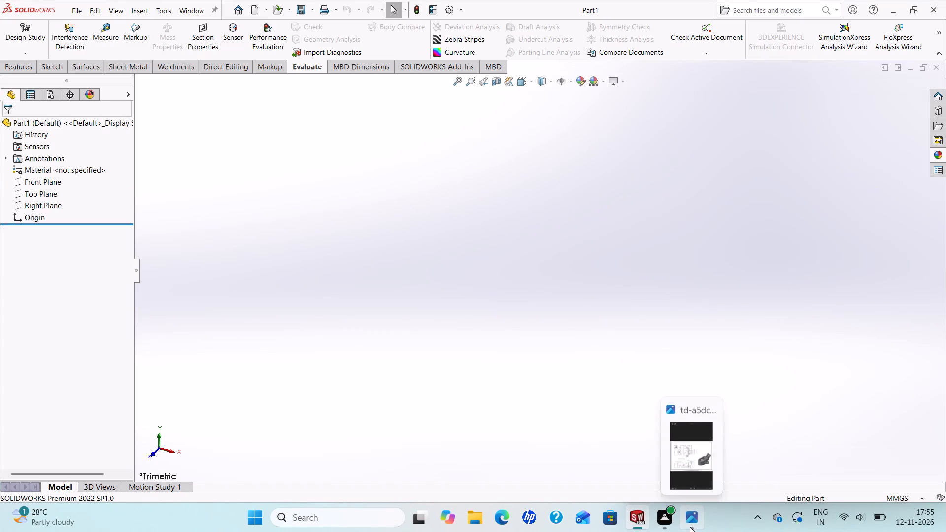
left_click(922, 11)
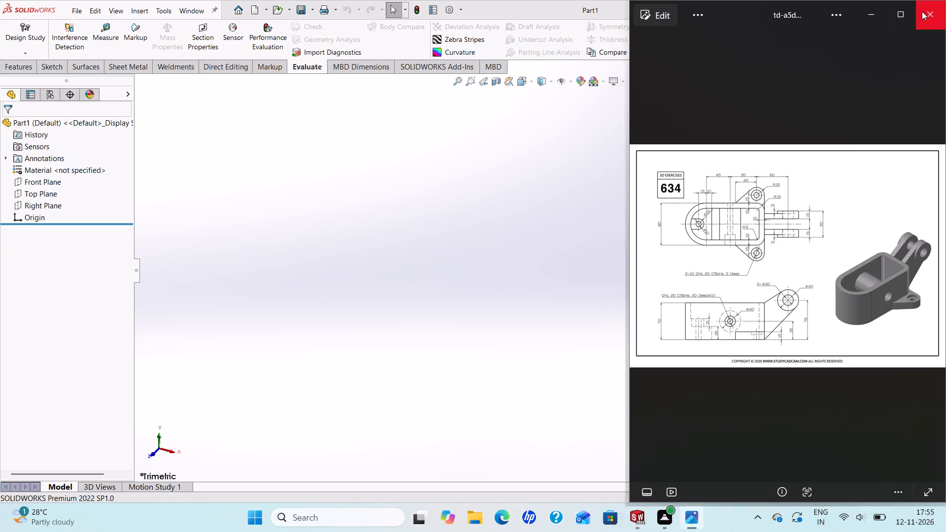
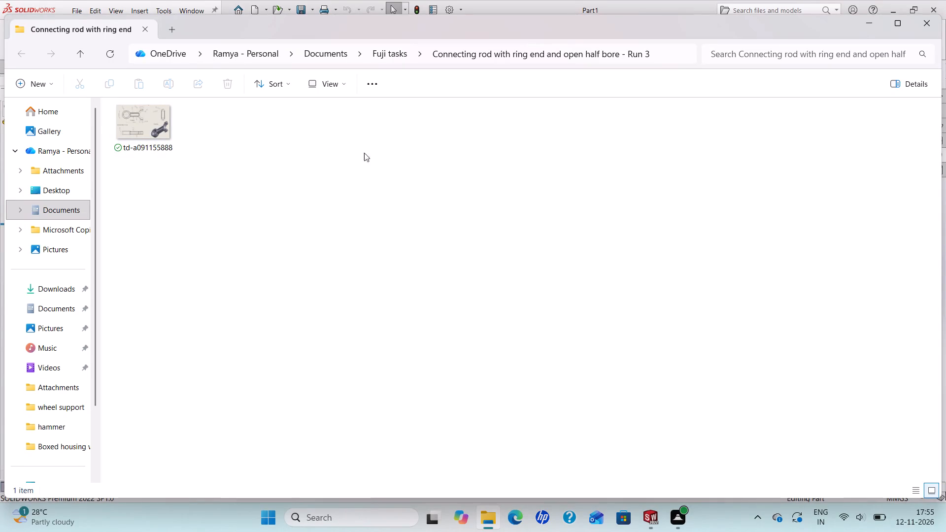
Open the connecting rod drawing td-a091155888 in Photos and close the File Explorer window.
double_click(135, 133)
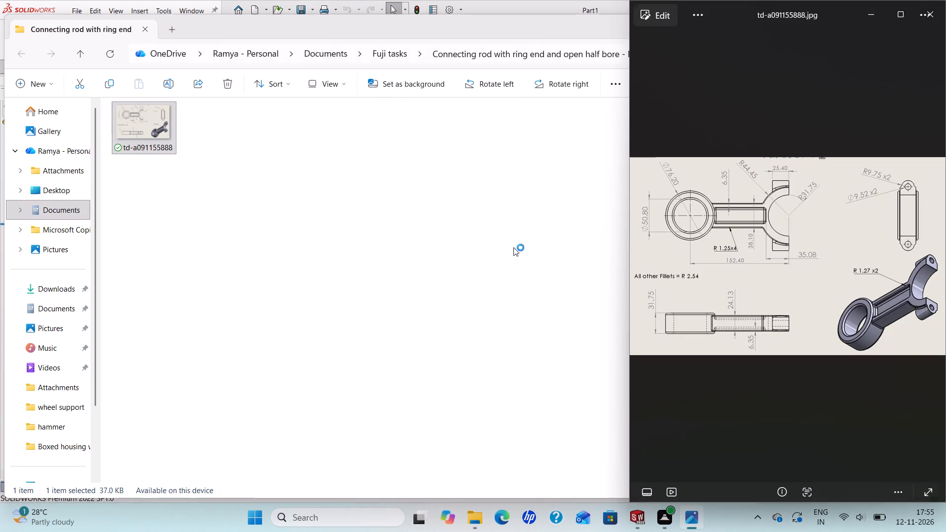
left_click(591, 234)
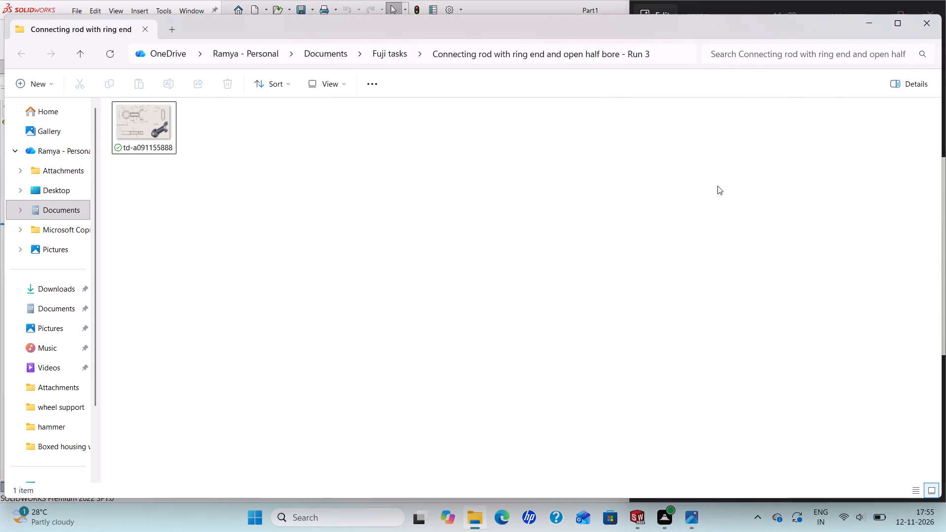
left_click(924, 23)
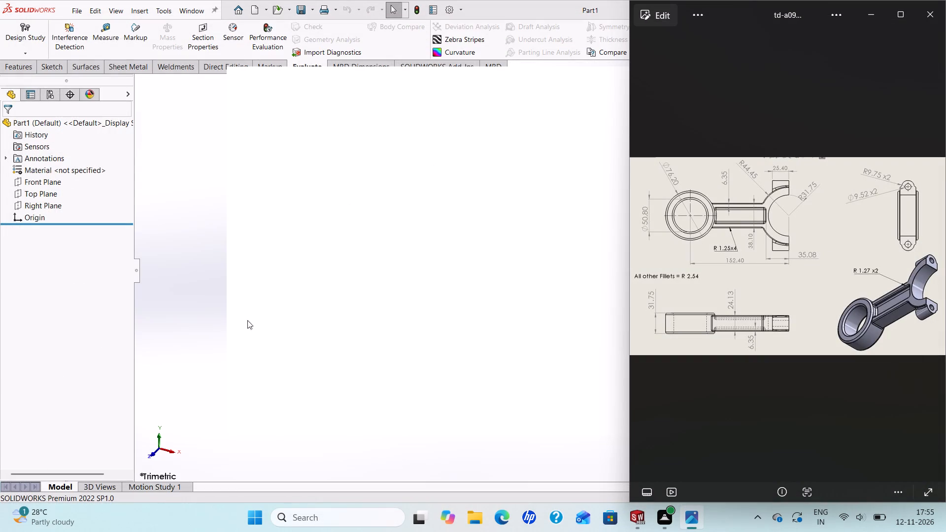
Start a new sketch on the Front Plane in SOLIDWORKS.
left_click(34, 185)
left_click(41, 171)
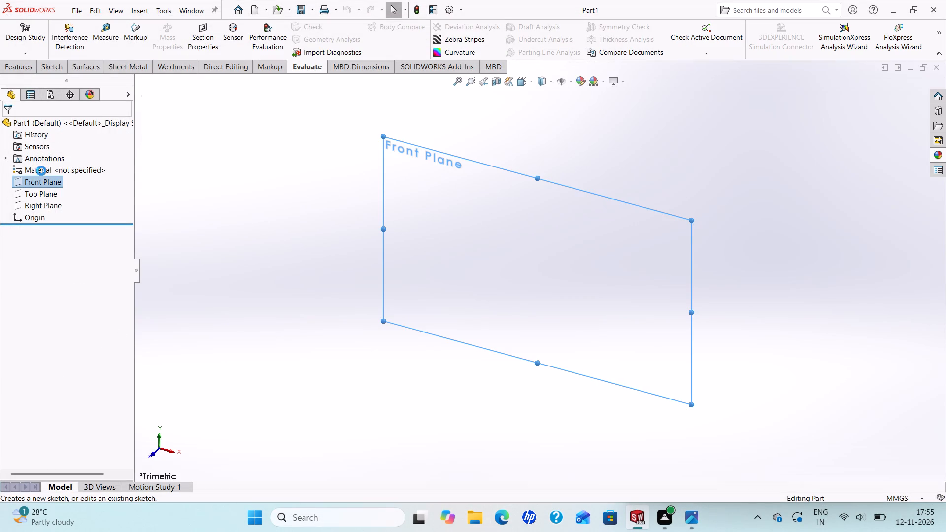
Switch to Photos and examine the connecting rod drawing's ring end, arm and half bore dimensions.
left_click(702, 523)
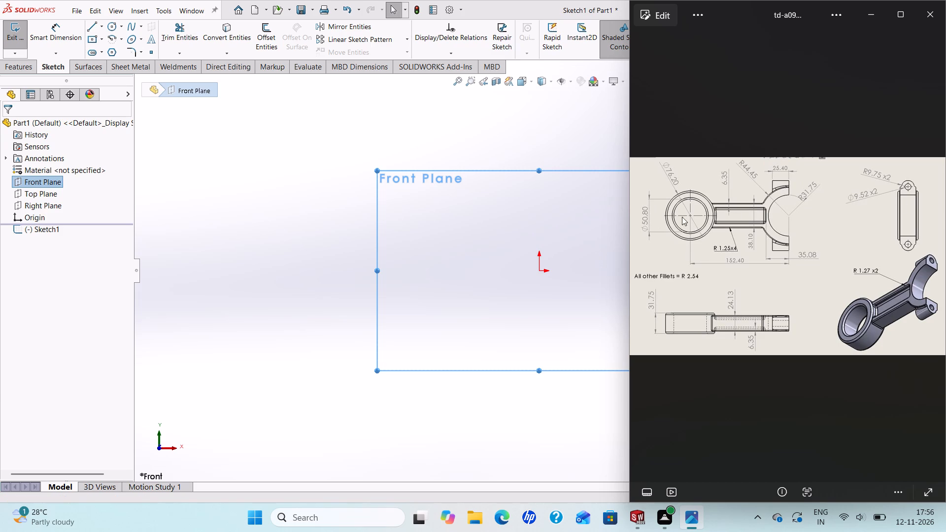
scroll(717, 216, "up", 3)
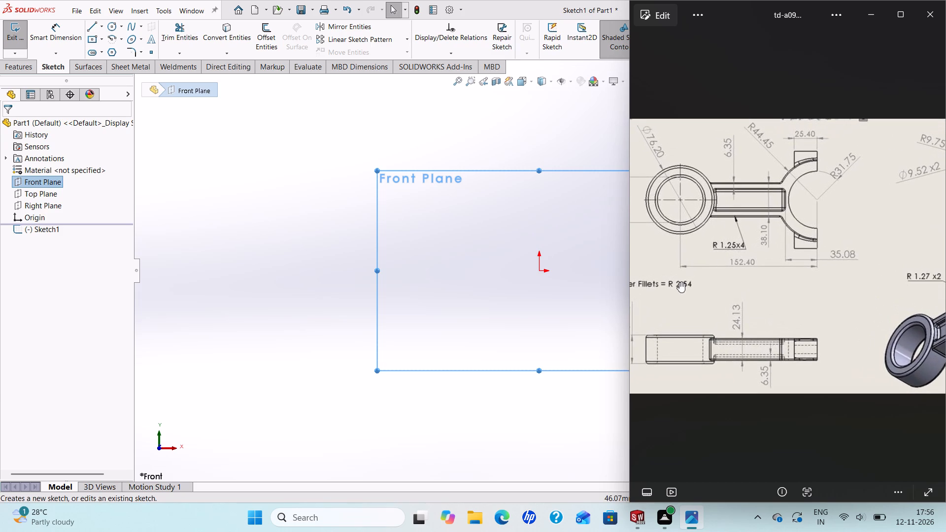
scroll(680, 282, "down", 1)
scroll(684, 283, "up", 2)
scroll(688, 284, "down", 2)
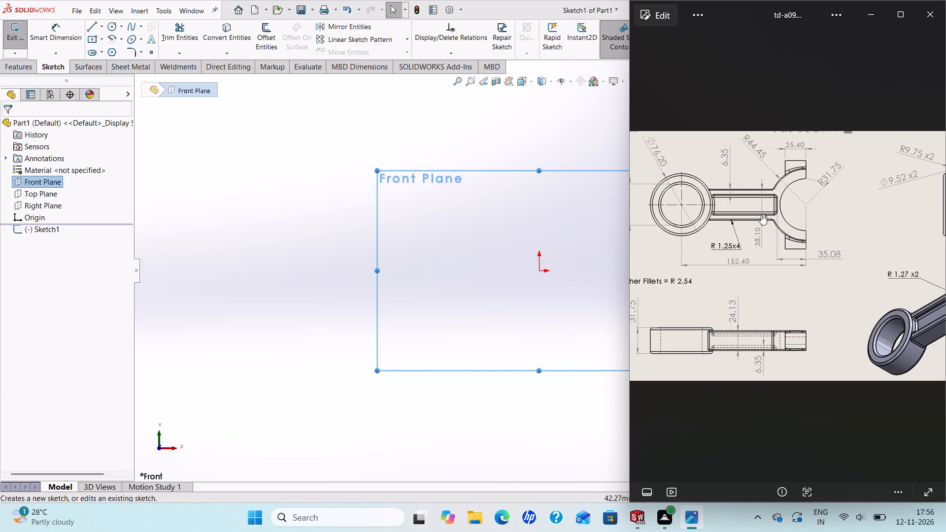
scroll(792, 225, "up", 2)
scroll(792, 225, "down", 4)
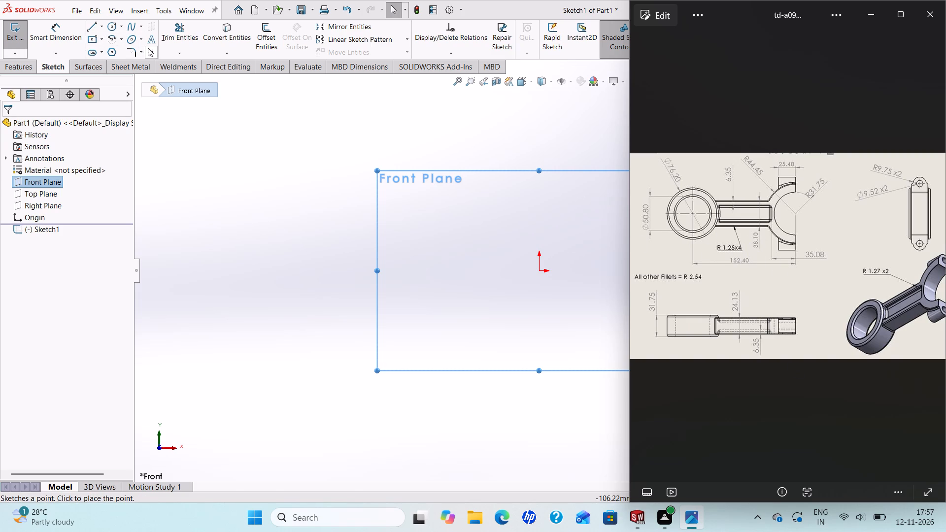
In the SOLIDWORKS sketch, draw two concentric circles centred on the origin, about 53 mm and 75 mm in diameter.
left_click(108, 29)
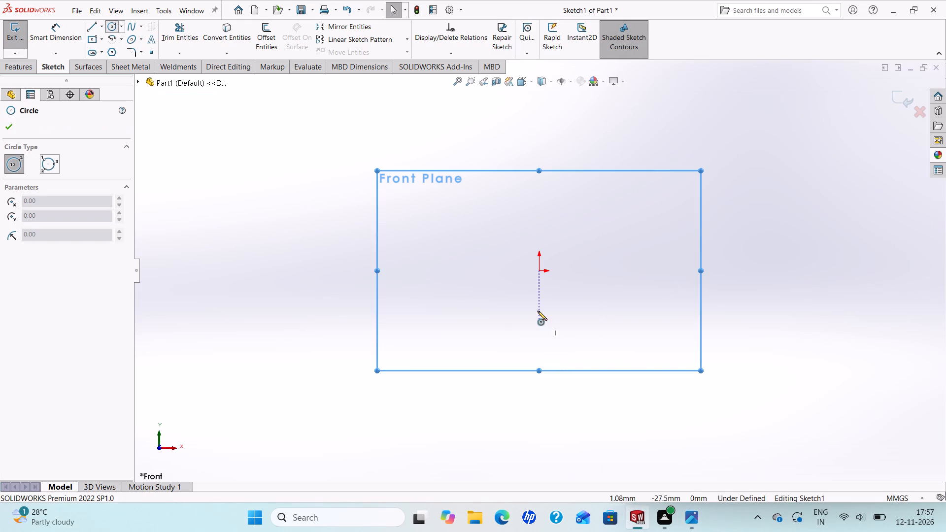
left_click(540, 270)
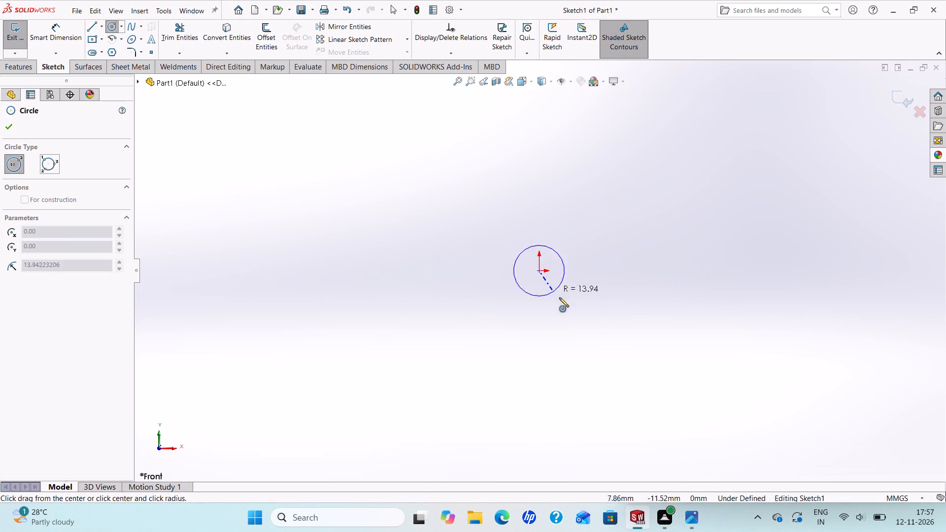
left_click(567, 310)
left_click(540, 268)
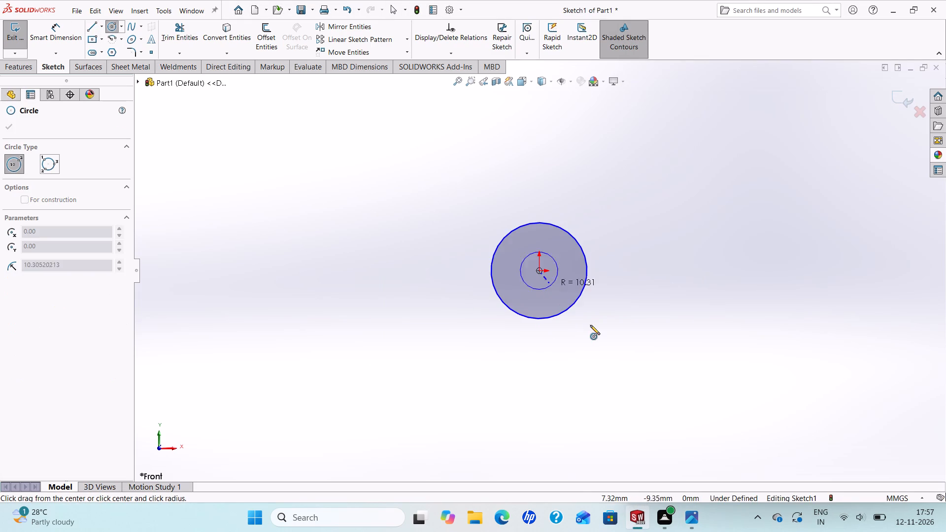
left_click(587, 322)
right_click(587, 322)
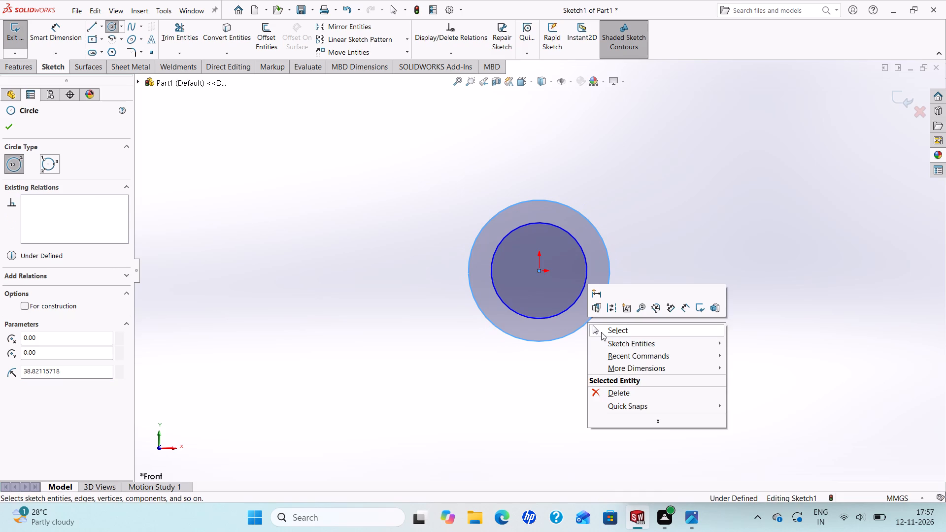
left_click(606, 333)
Dimension the inner circle's diameter as 50.8 mm and the outer circle's diameter as 70.8 mm.
left_click(49, 41)
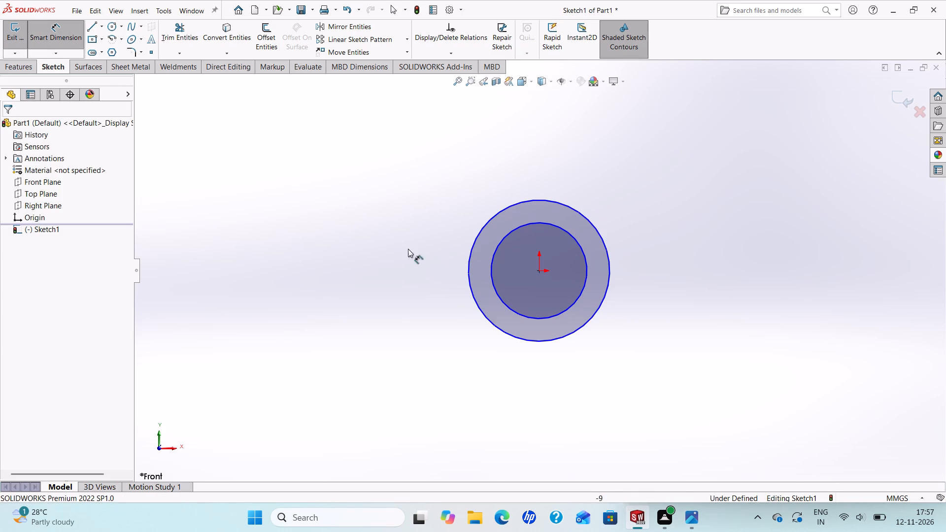
left_click(494, 256)
left_click(365, 190)
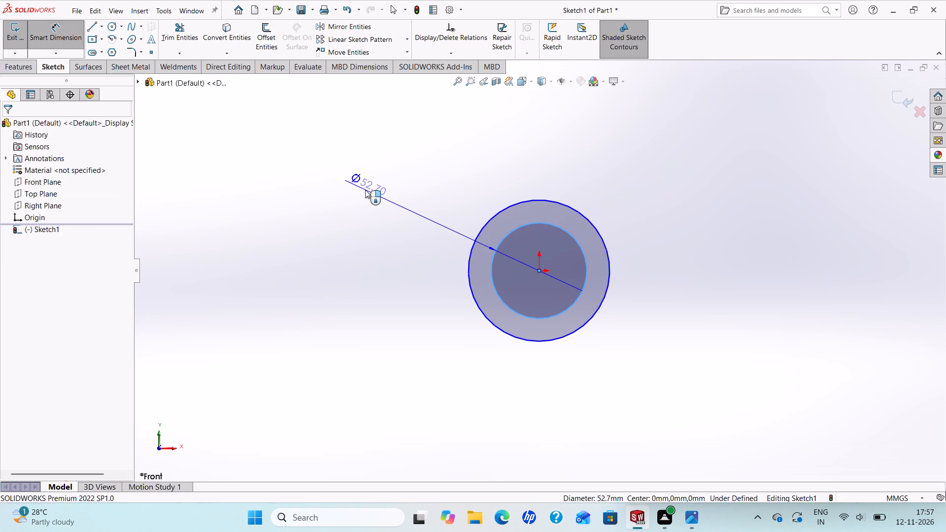
type("50.8")
key("Return")
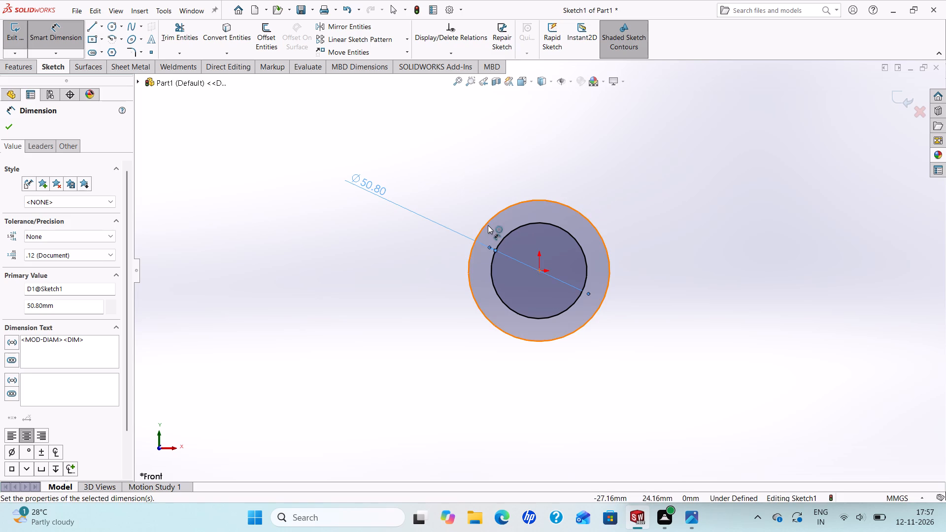
left_click(488, 225)
left_click(385, 167)
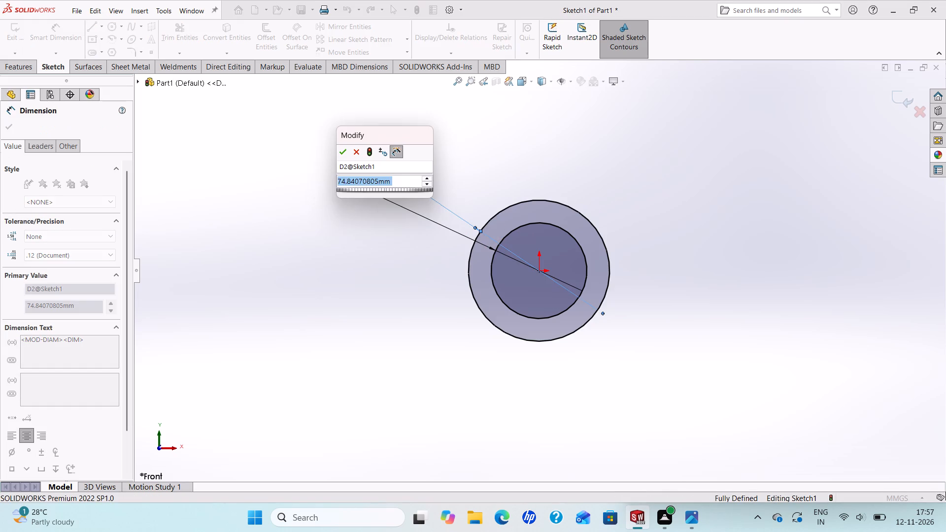
type("70.8")
key("Return")
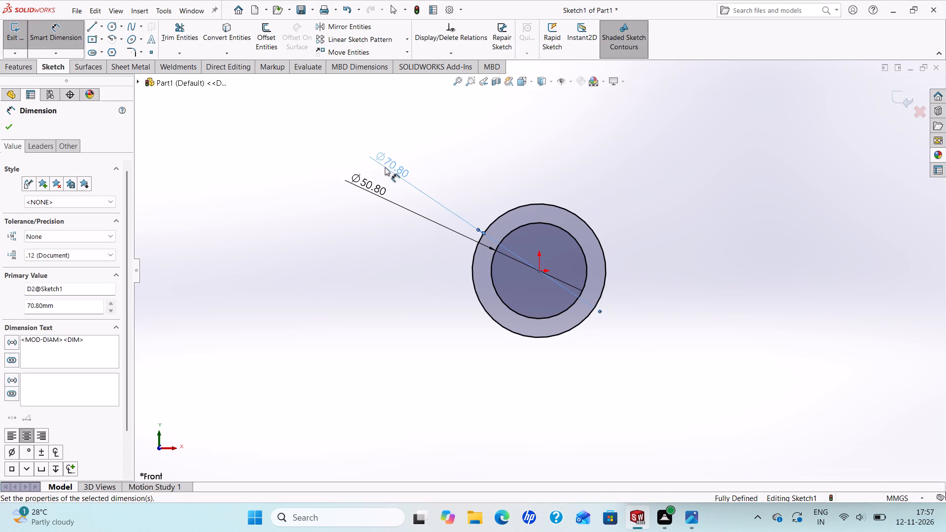
Check the reference drawing and set the outer circle's diameter to 76.2 mm.
left_click(690, 515)
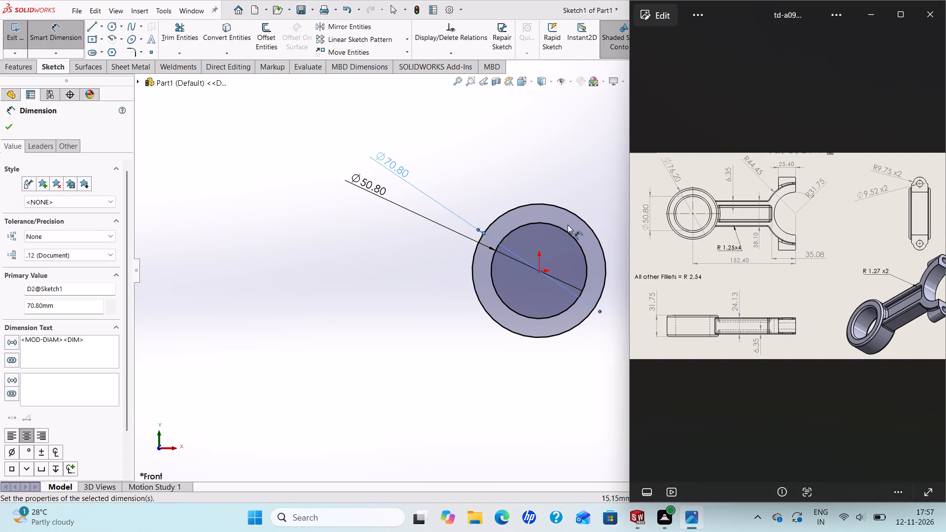
left_click(389, 163)
left_click(388, 163)
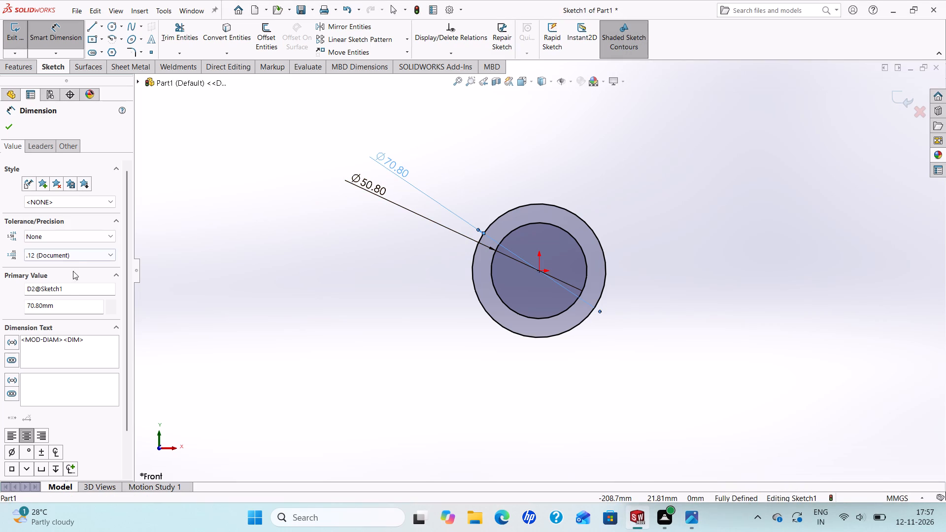
left_click_drag(59, 307, 0, 305)
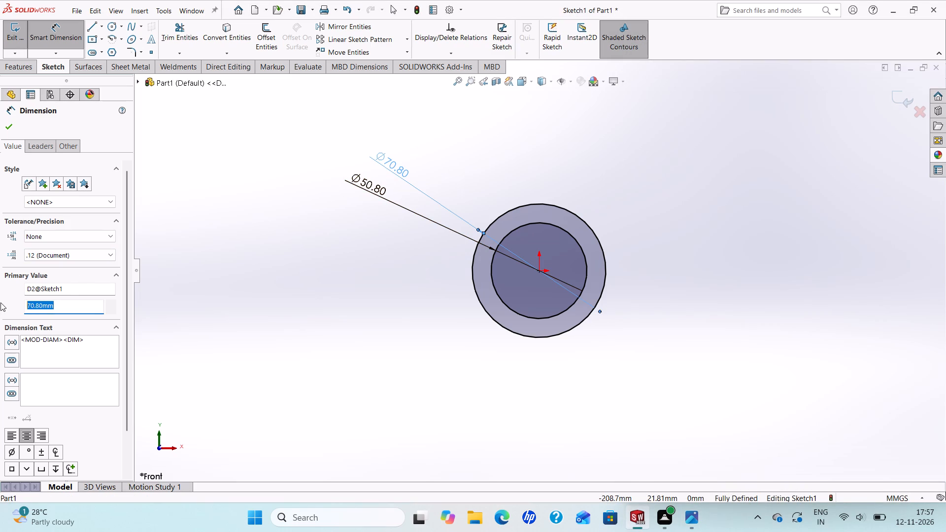
key("7")
type("6.2")
key("Return")
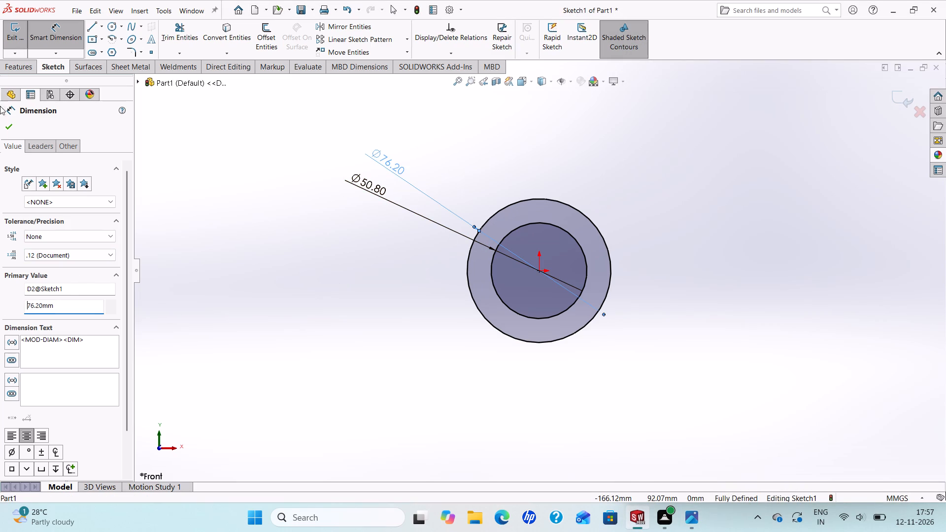
left_click(9, 127)
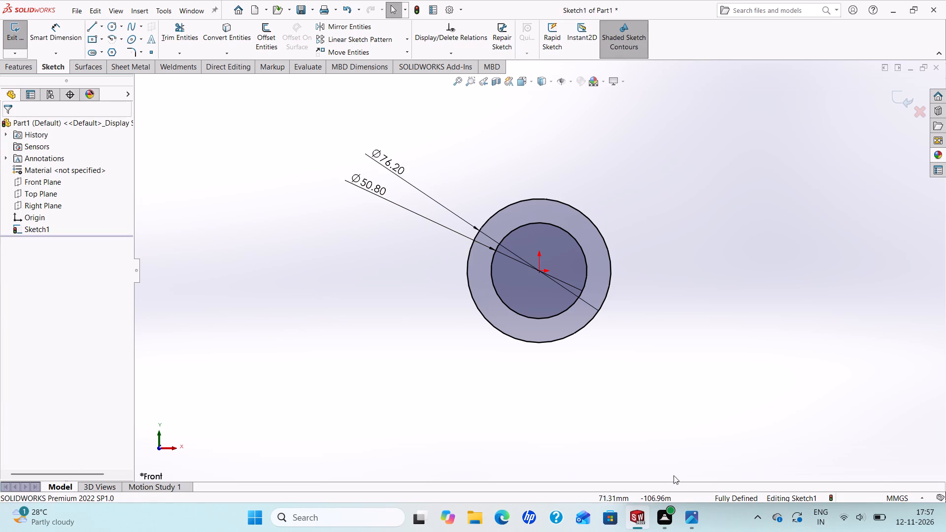
Draw a horizontal centerline about 122 mm long from the origin in the positive X direction, consulting the reference drawing.
left_click(694, 520)
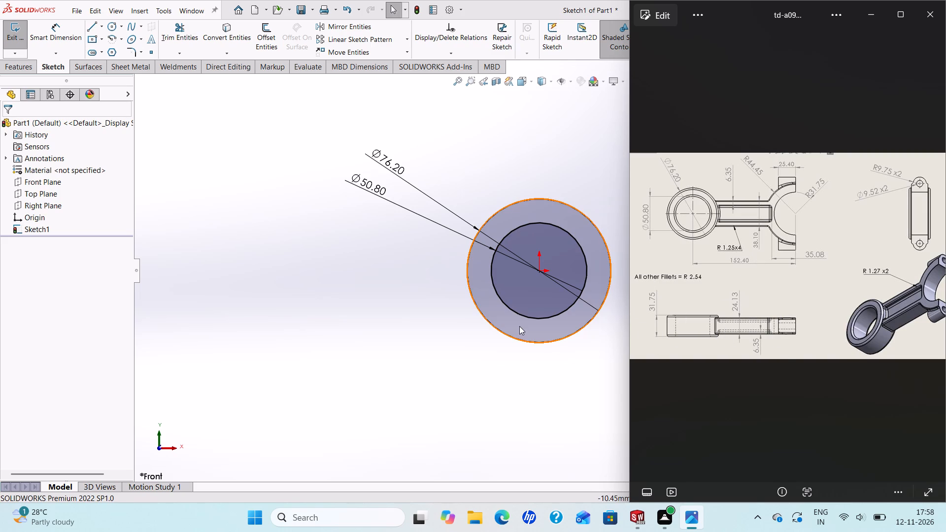
left_click(445, 346)
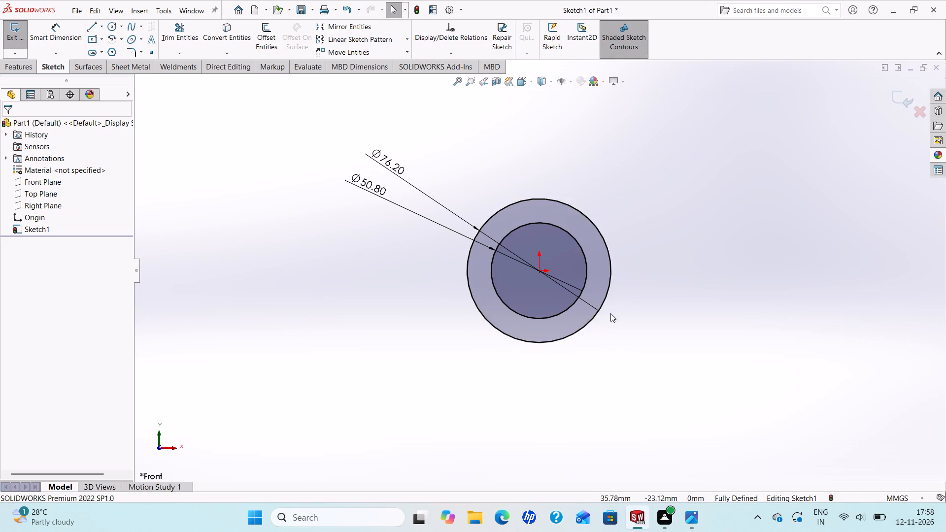
scroll(609, 311, "up", 2)
scroll(646, 307, "down", 2)
scroll(645, 292, "up", 2)
scroll(618, 225, "down", 1)
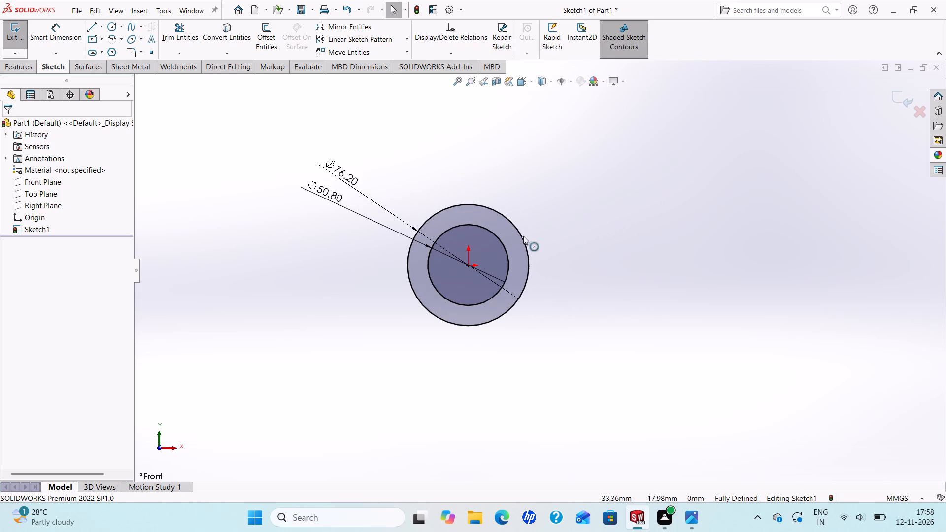
scroll(598, 238, "down", 2)
scroll(587, 245, "up", 3)
scroll(550, 259, "down", 3)
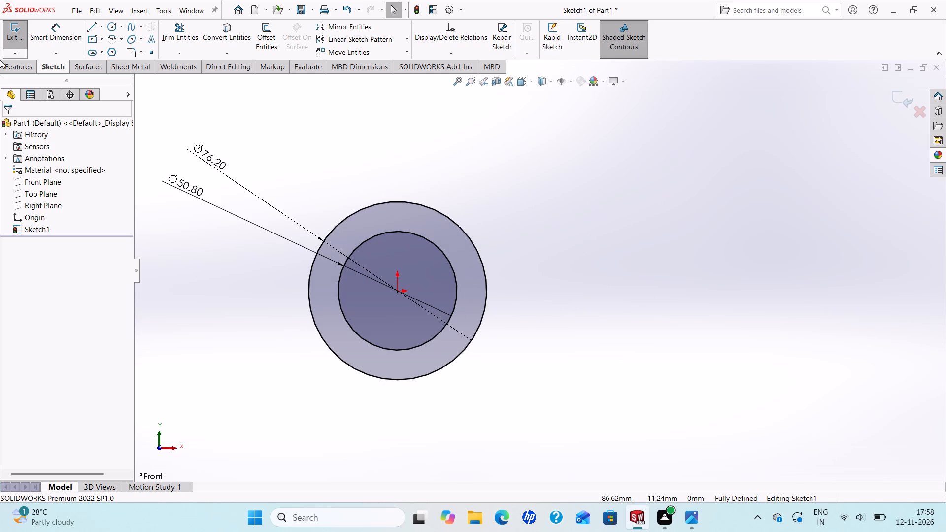
left_click(99, 28)
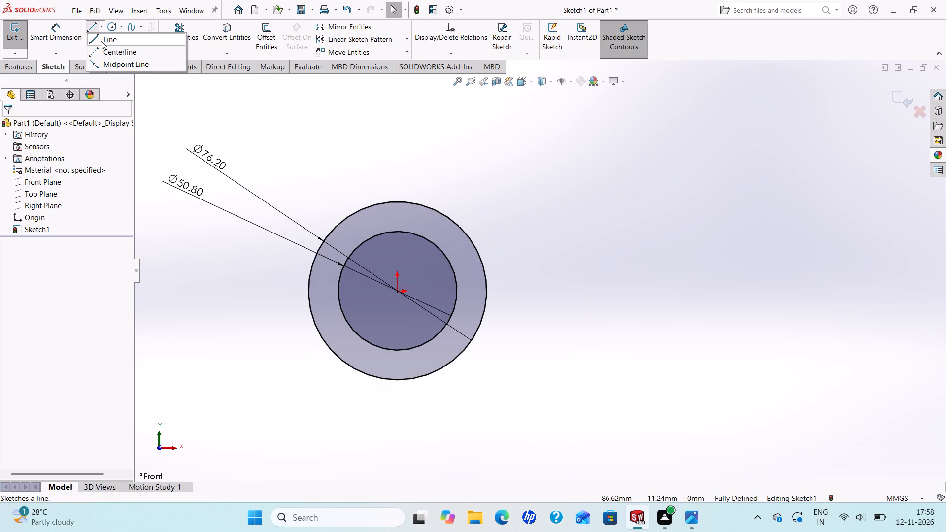
left_click(102, 47)
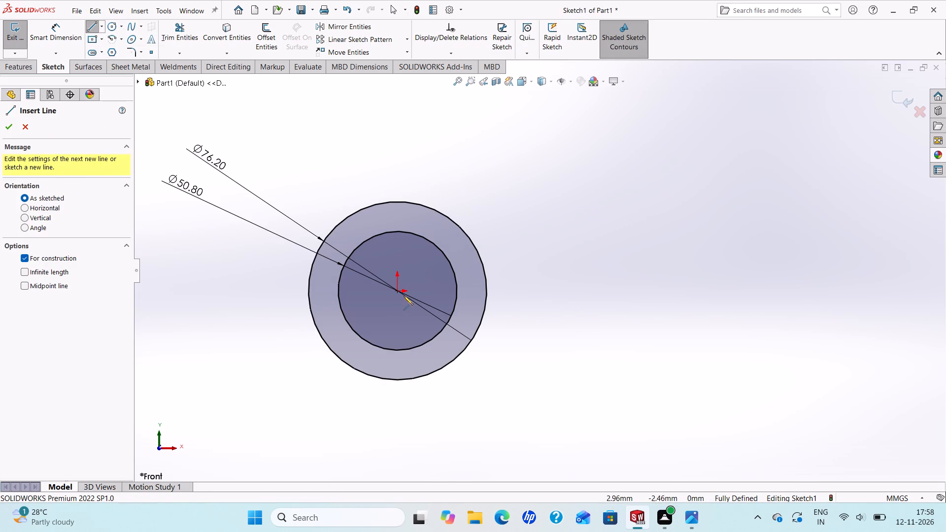
left_click(398, 291)
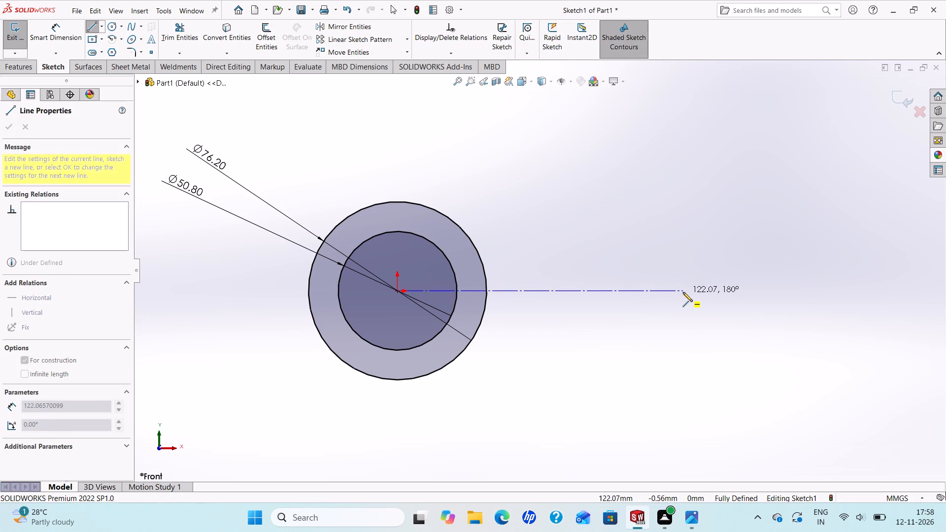
left_click(683, 292)
right_click(683, 292)
left_click(699, 298)
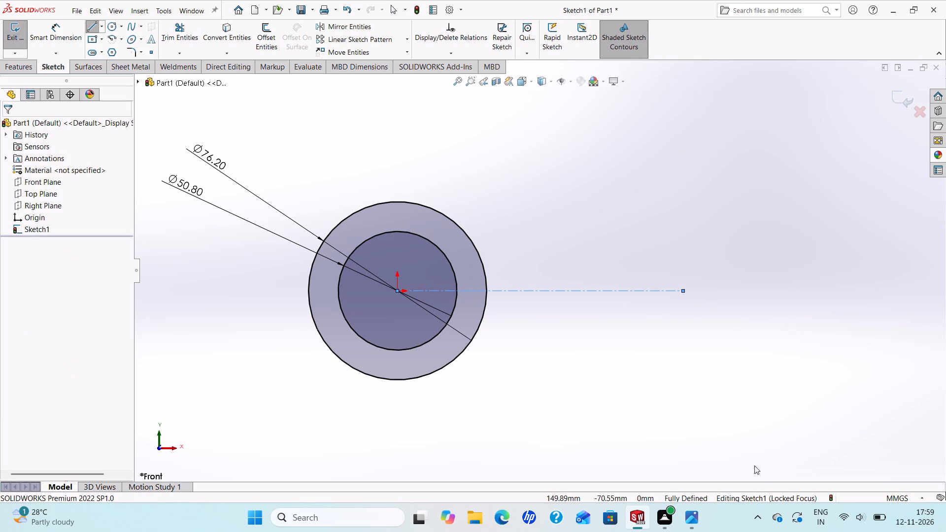
Check the reference drawing and dimension the centerline's length as 152.4 mm.
left_click(690, 514)
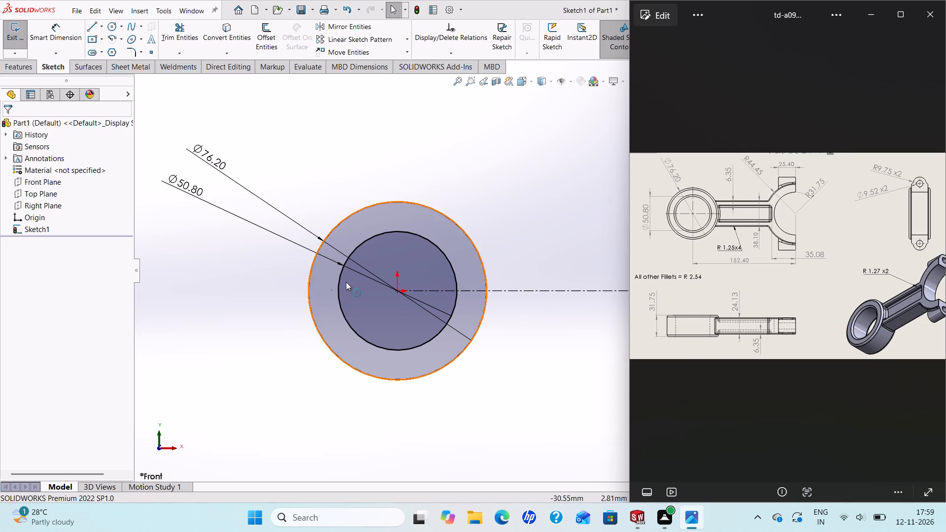
left_click(66, 32)
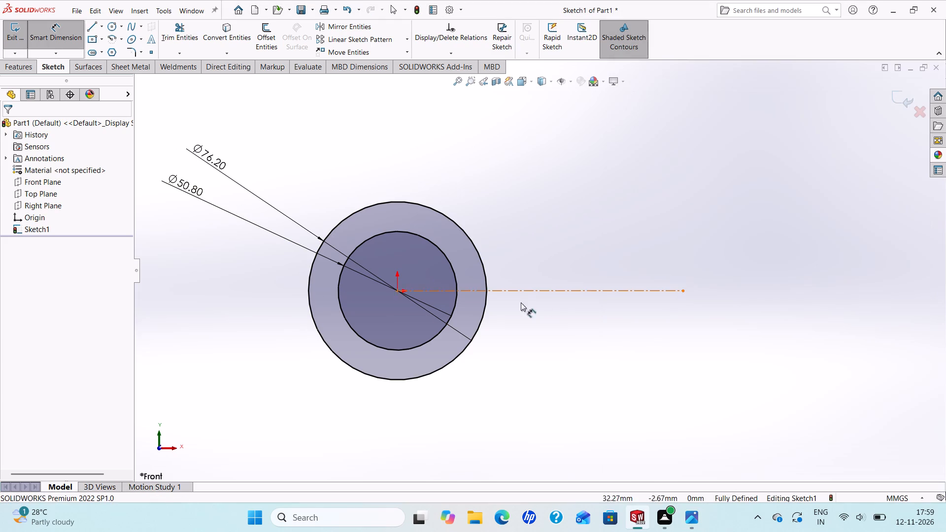
left_click(556, 292)
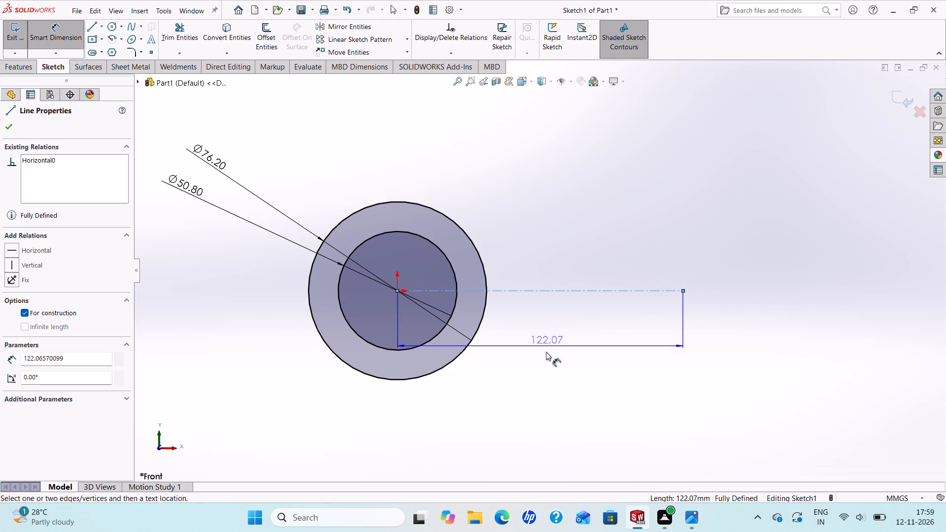
left_click(539, 417)
type("152.4")
key("Return")
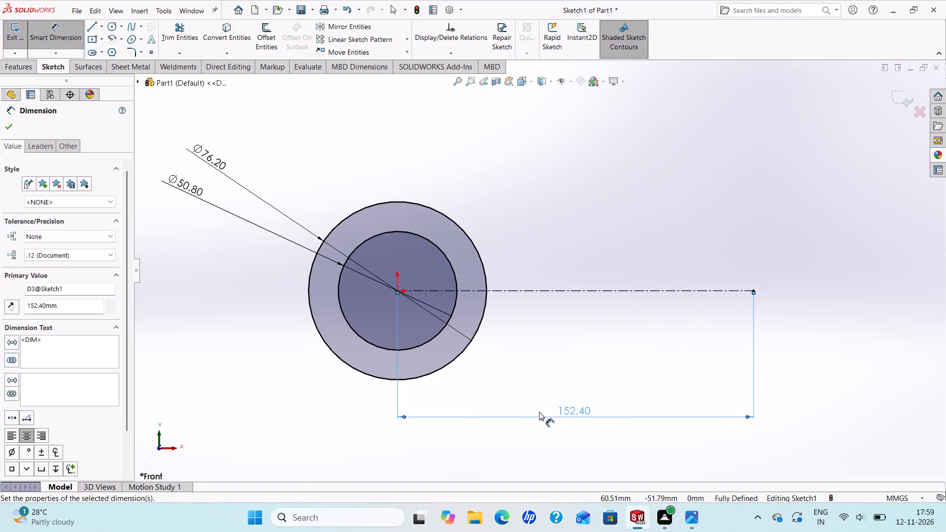
Check the reference drawing and draw a 180° left-facing centerpoint arc of about 37 mm radius centred on the centerline's far end.
left_click(687, 524)
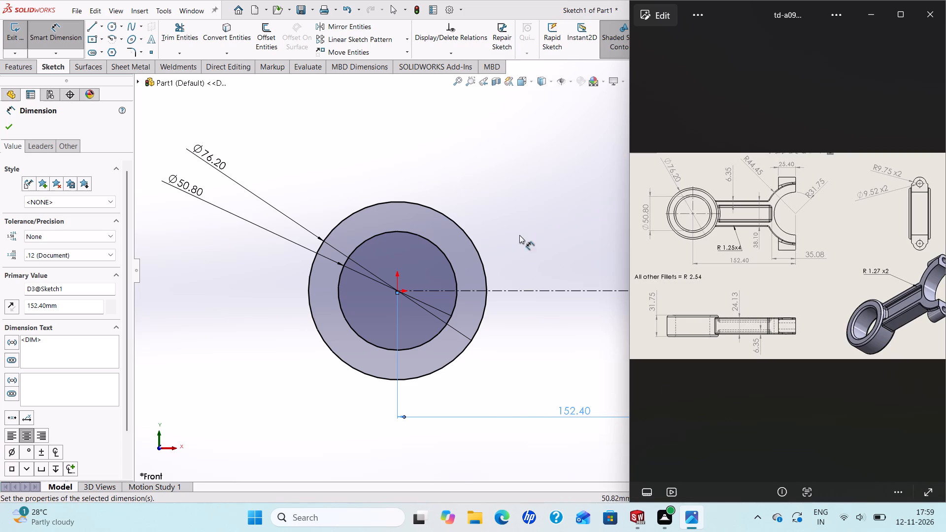
left_click(576, 253)
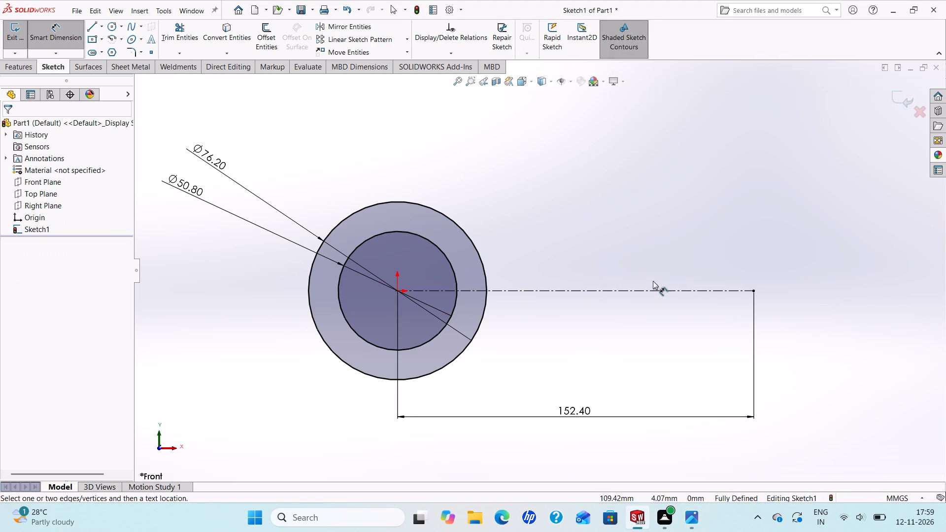
scroll(651, 280, "up", 3)
scroll(692, 289, "down", 2)
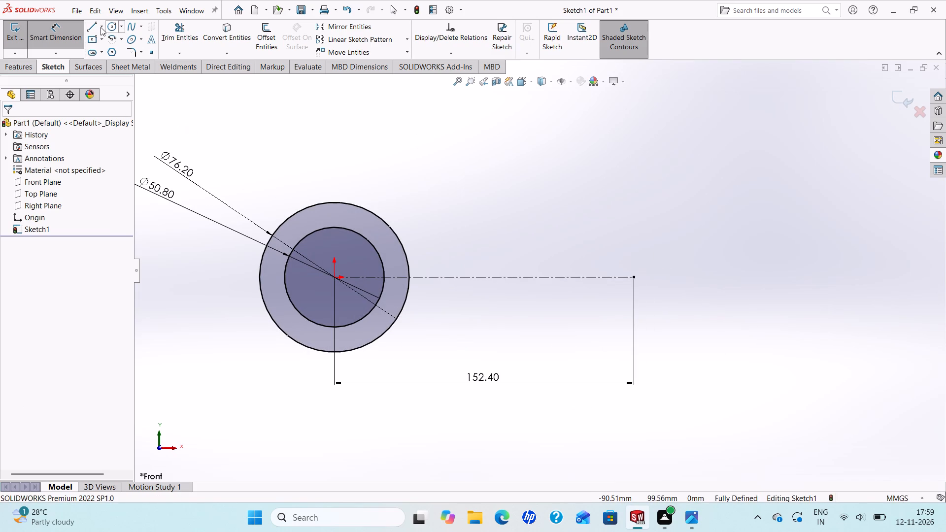
left_click(111, 36)
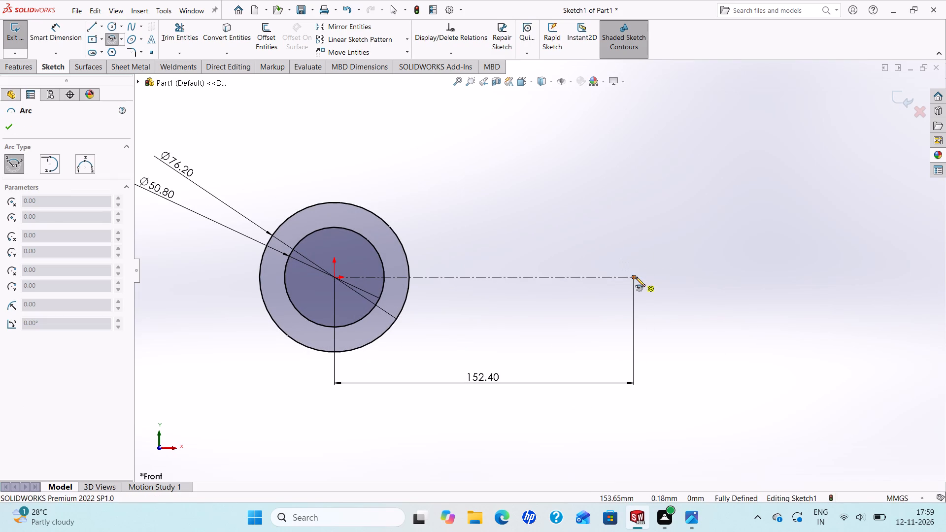
left_click(636, 277)
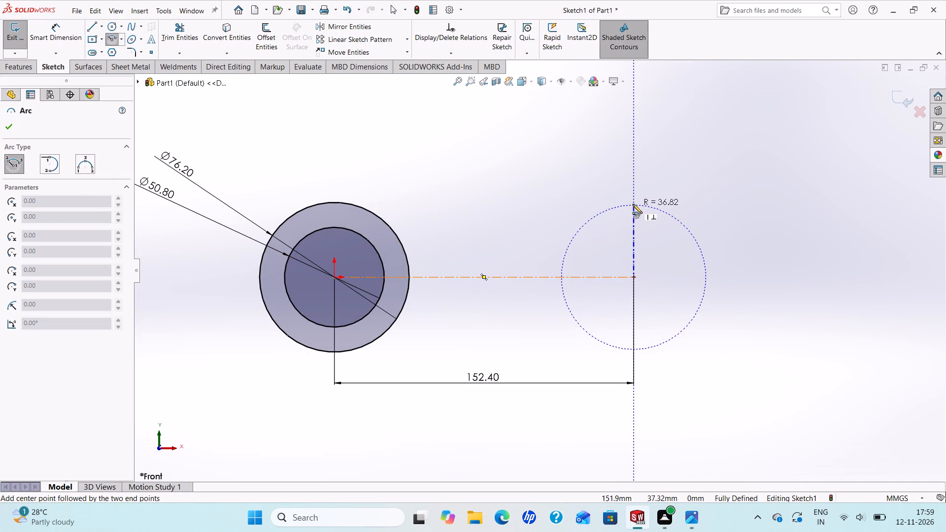
left_click(633, 204)
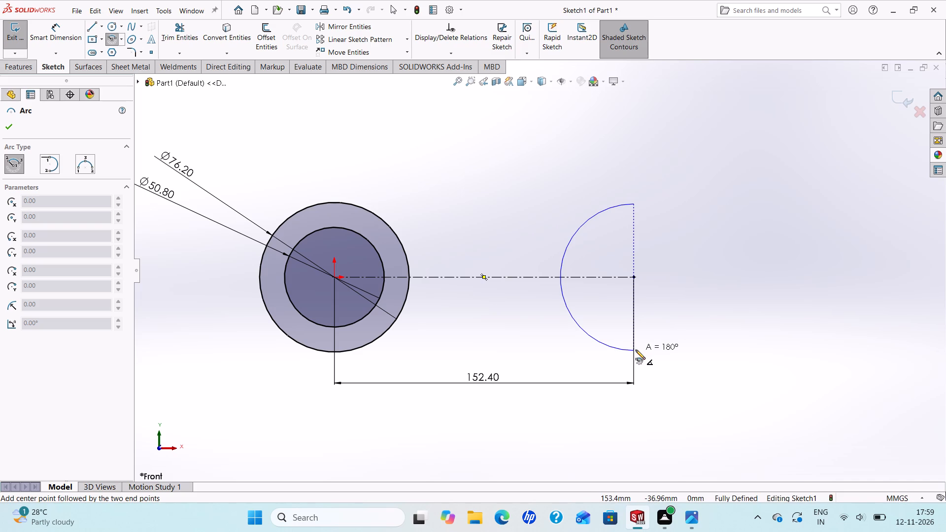
left_click(635, 351)
right_click(635, 351)
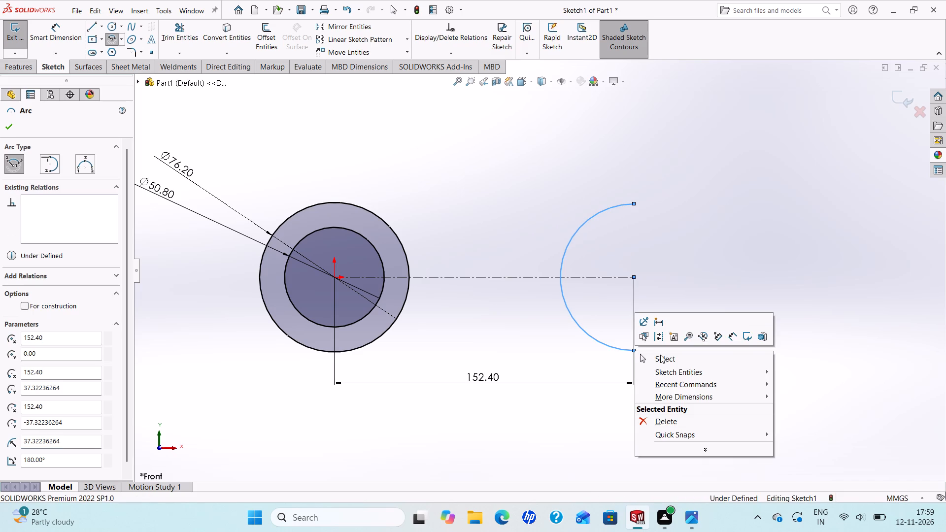
left_click(660, 355)
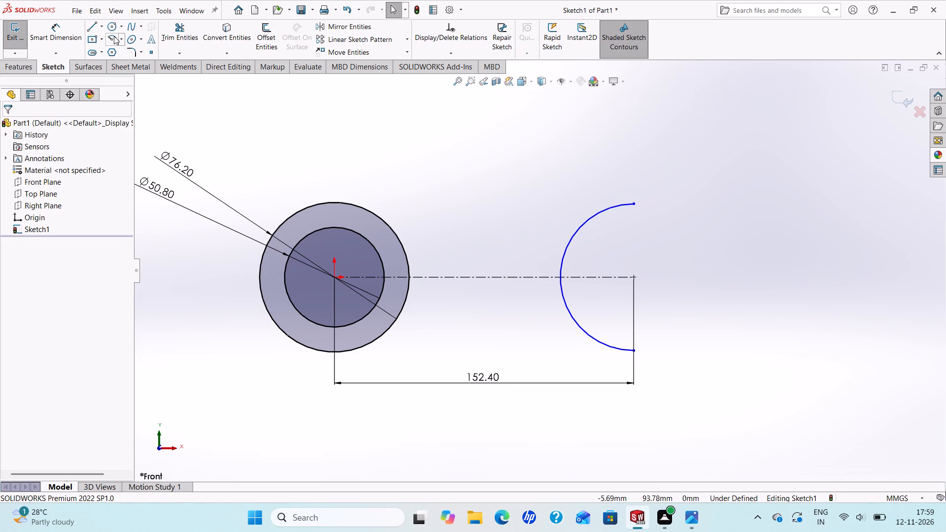
Draw a concentric 180° outer arc of about 49 mm radius around the first arc, centred on the centerline's far end.
left_click(113, 35)
left_click(633, 278)
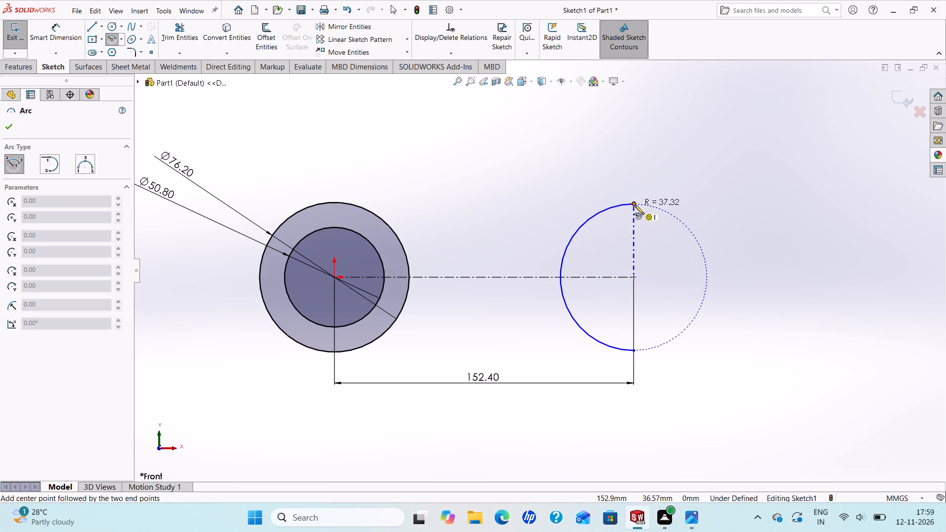
left_click(635, 180)
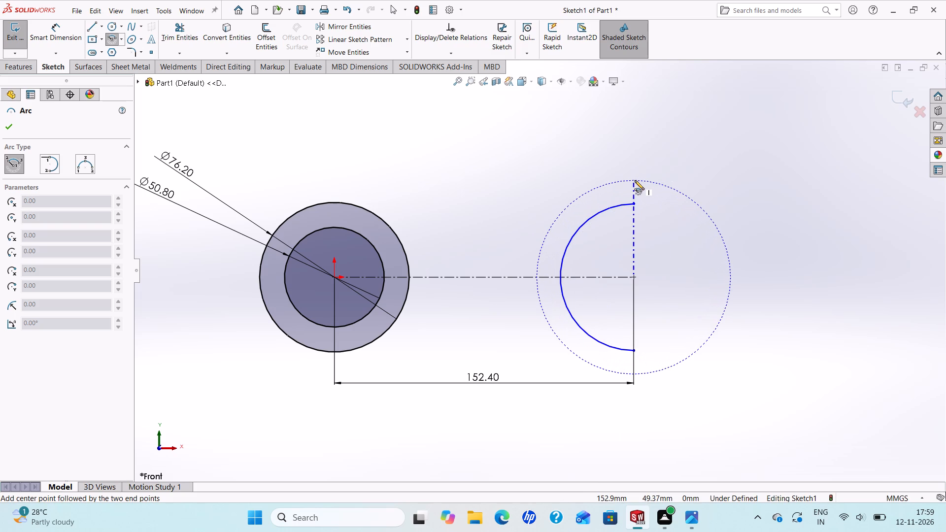
left_click(633, 364)
right_click(634, 362)
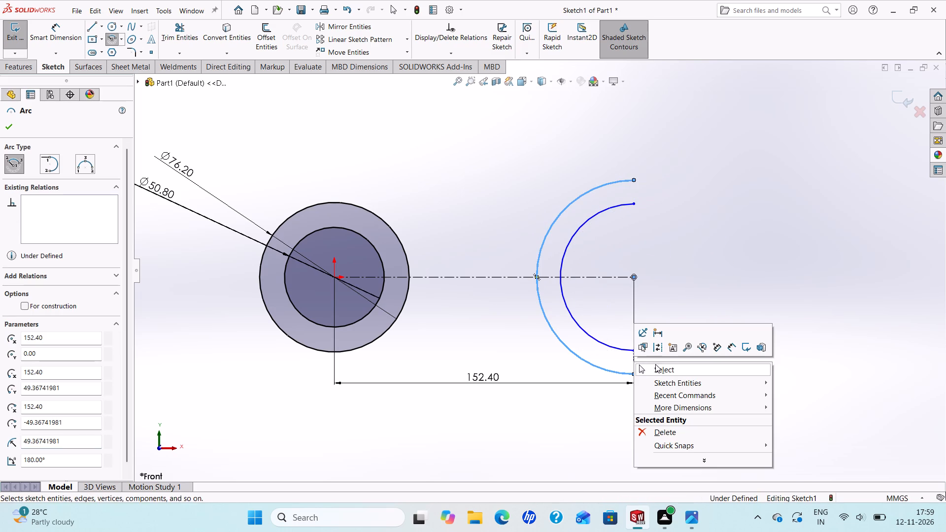
left_click(656, 366)
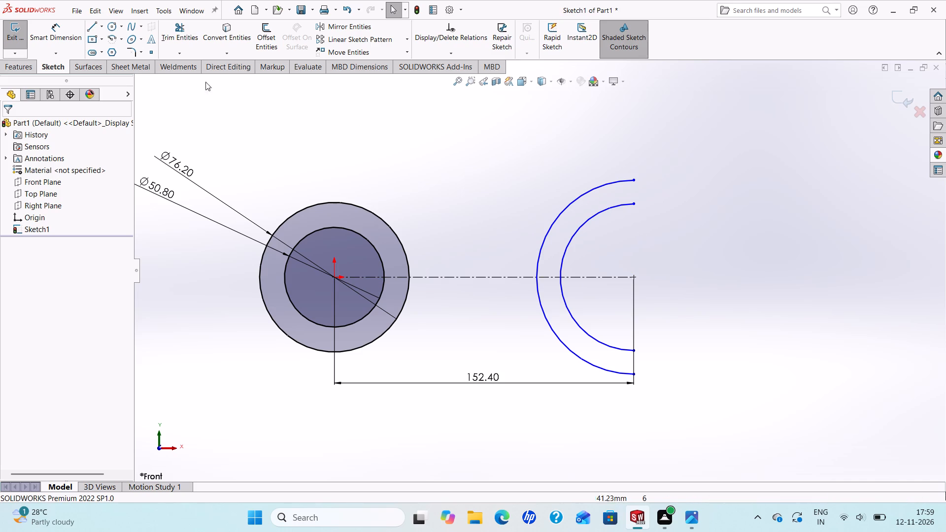
Dimension the inner arc's radius as 32.5 mm.
left_click(50, 31)
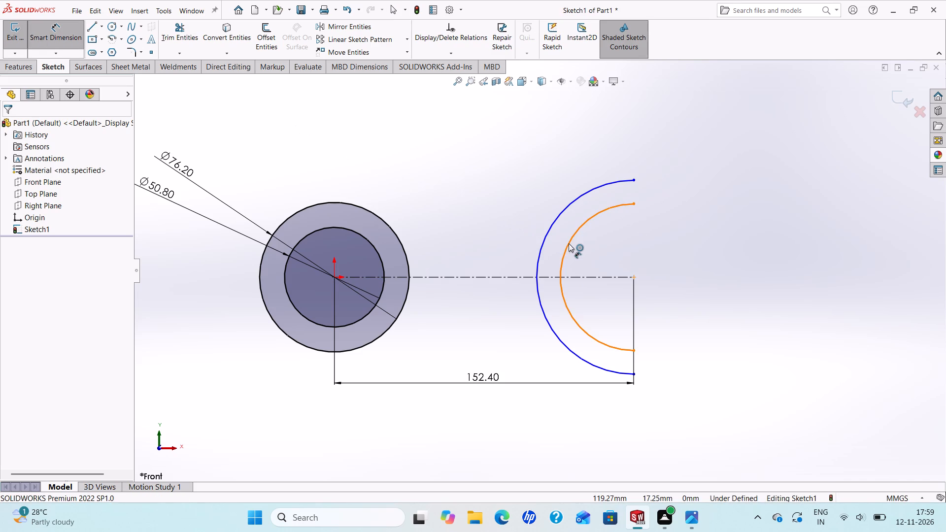
left_click(569, 243)
left_click(461, 190)
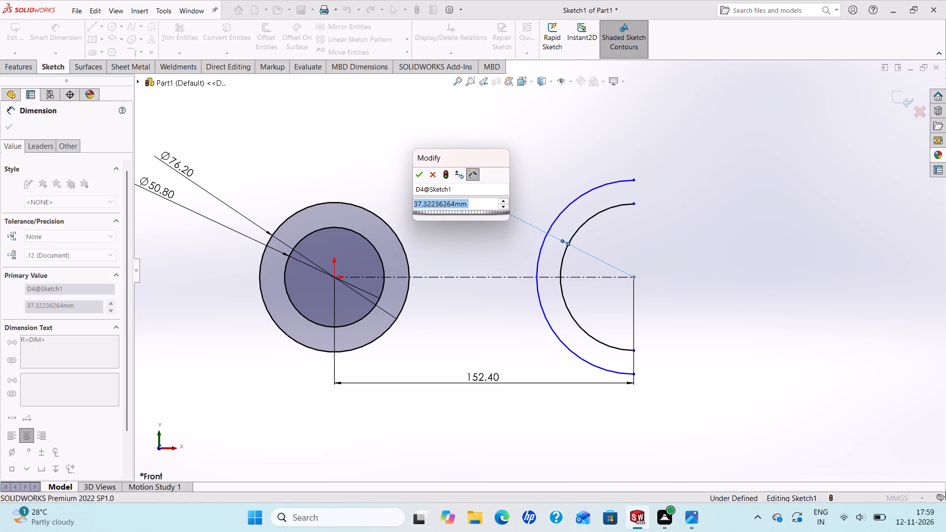
type("32.5")
key("Return")
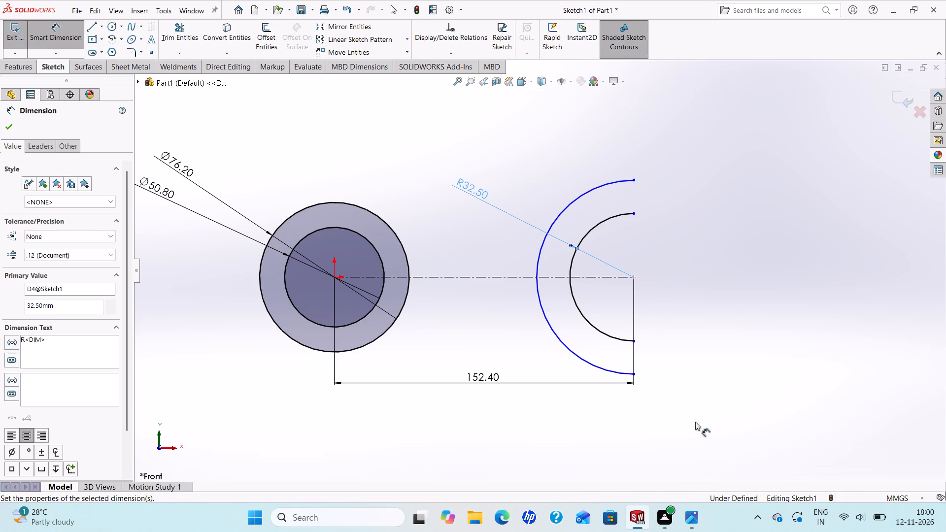
Check the reference drawing and set the inner arc's radius to 31.75 mm.
left_click(690, 513)
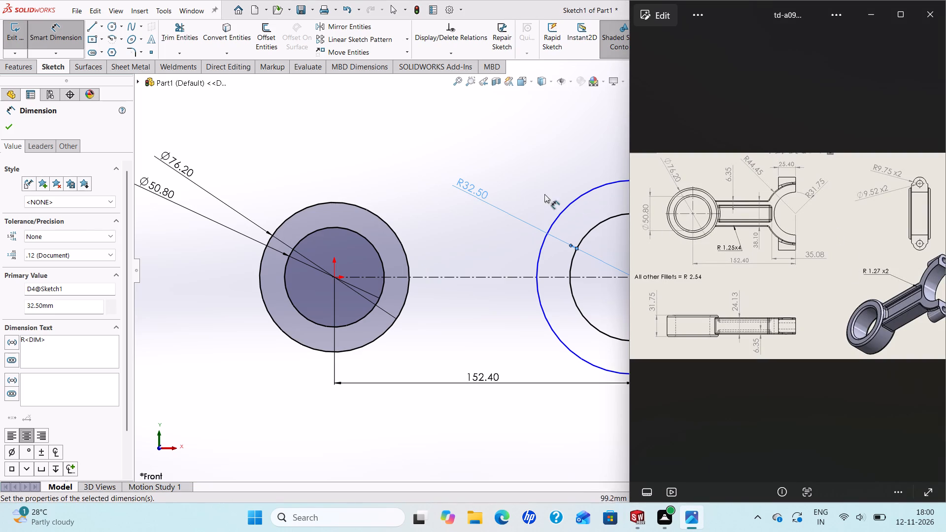
left_click(464, 184)
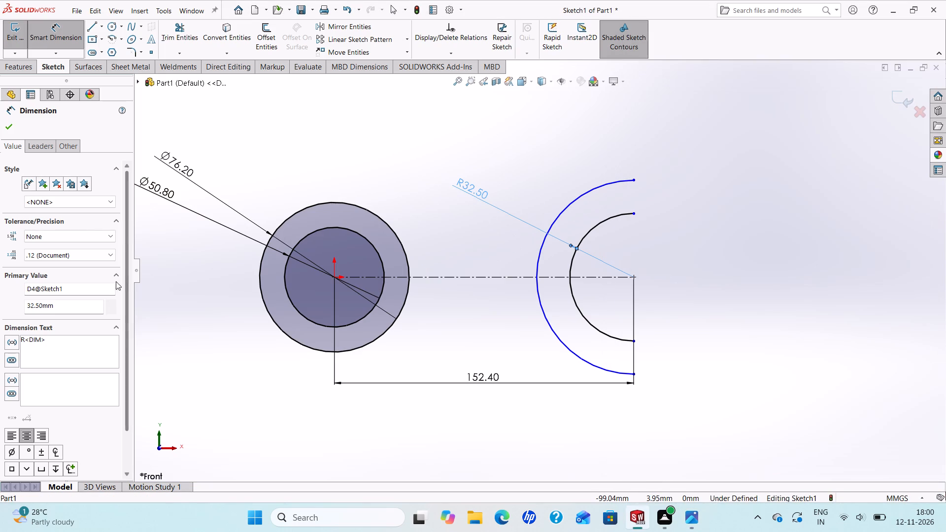
left_click_drag(59, 312, 0, 298)
type("31.75")
key("Return")
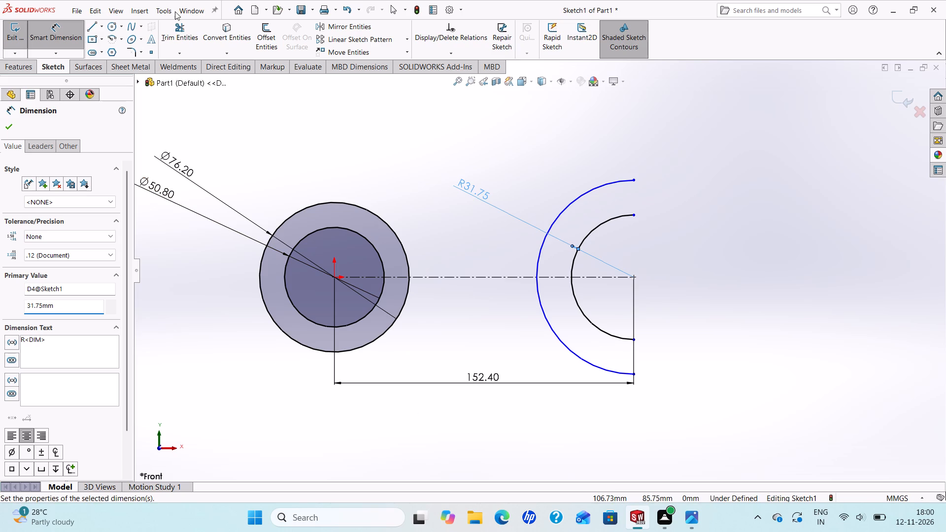
left_click(7, 133)
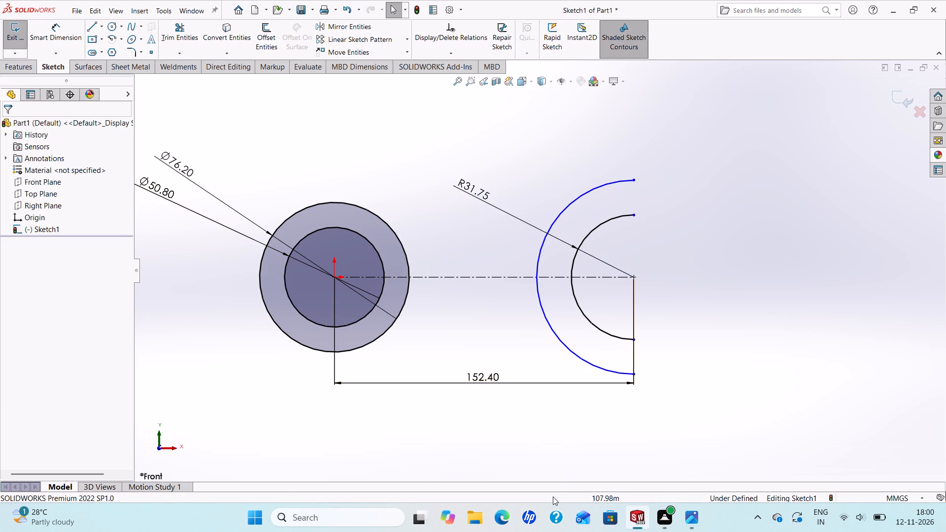
Check the reference drawing and dimension the outer arc's radius as 44.45 mm.
left_click(690, 522)
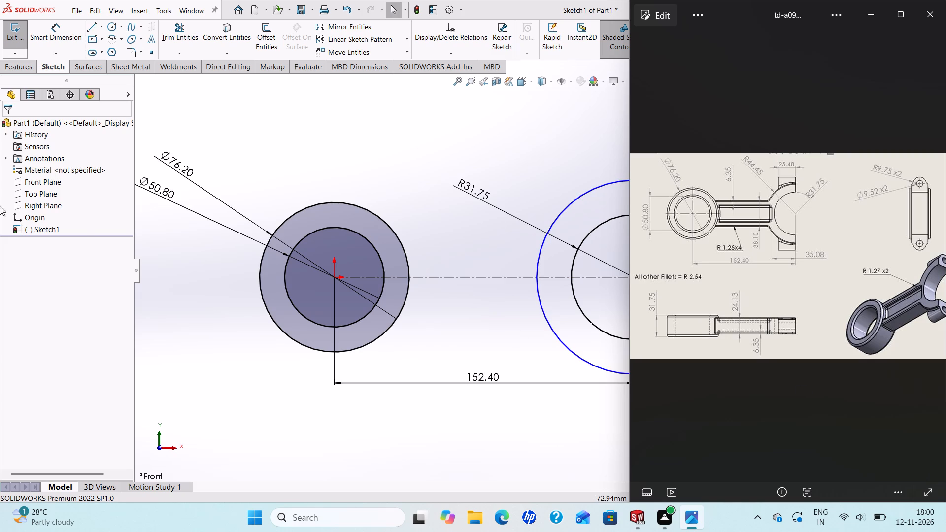
left_click(61, 36)
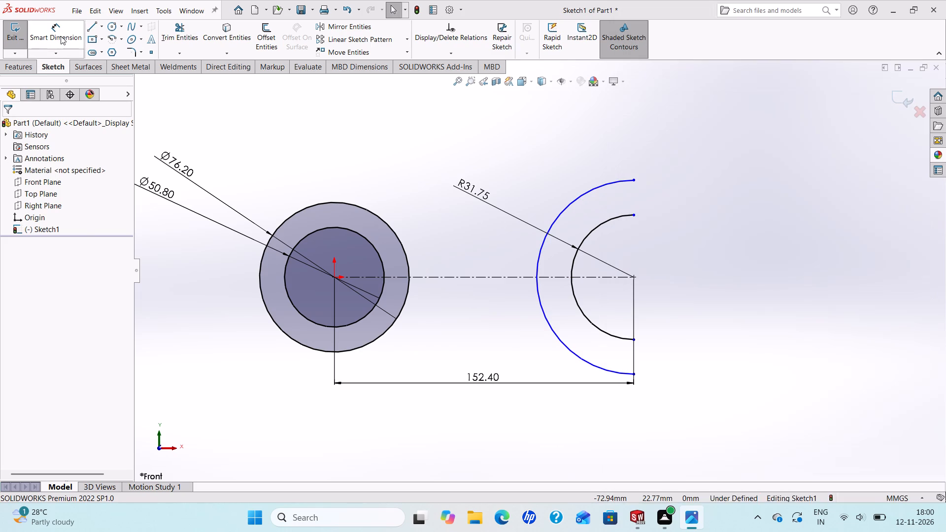
left_click(557, 216)
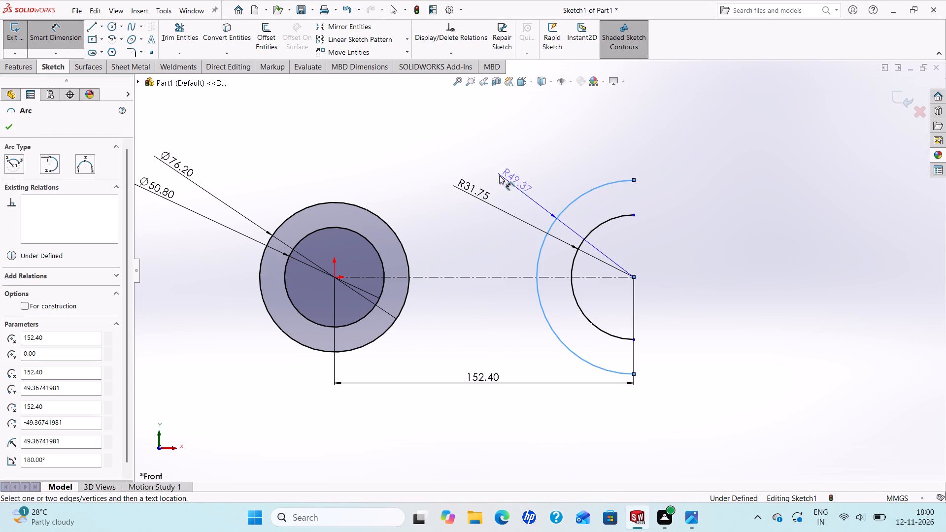
left_click(486, 168)
type("44.45")
key("Return")
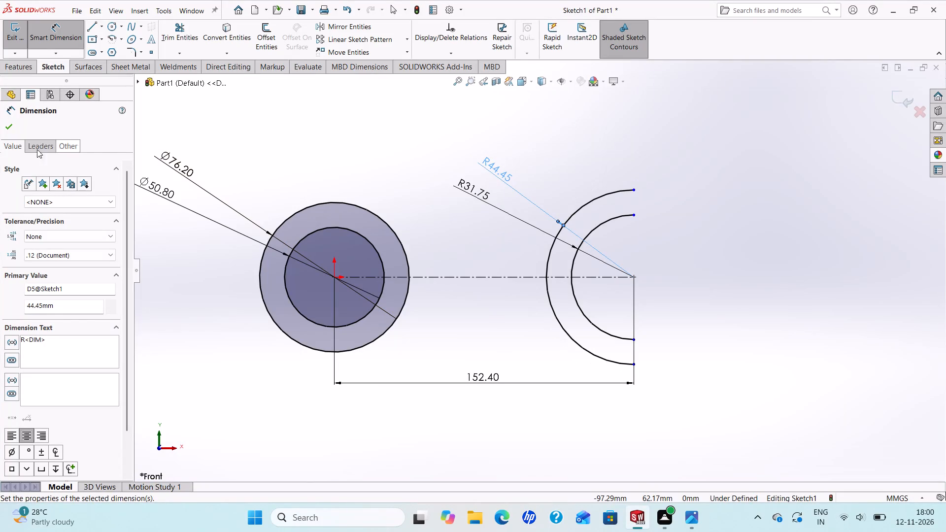
left_click(8, 126)
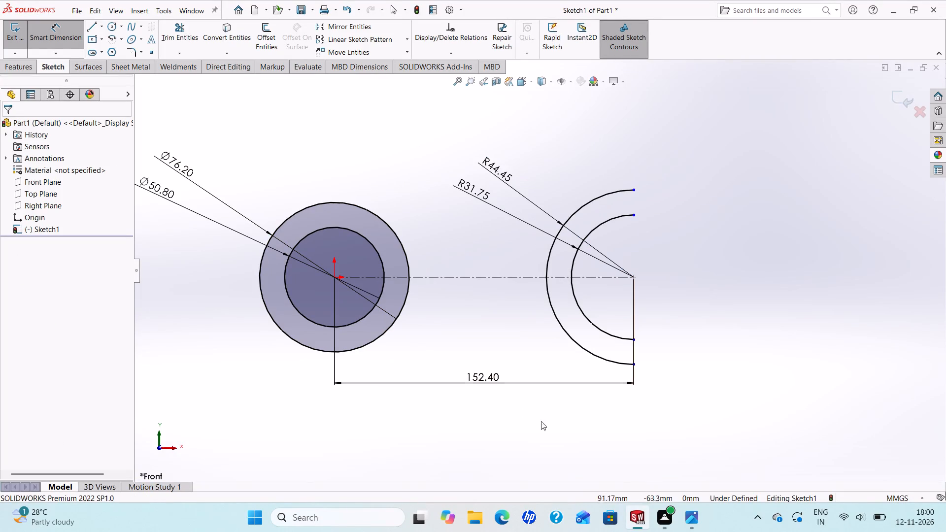
Examine the reference drawing's front, side and isometric views for the shape and dimensions of the open half-bore end.
left_click(688, 517)
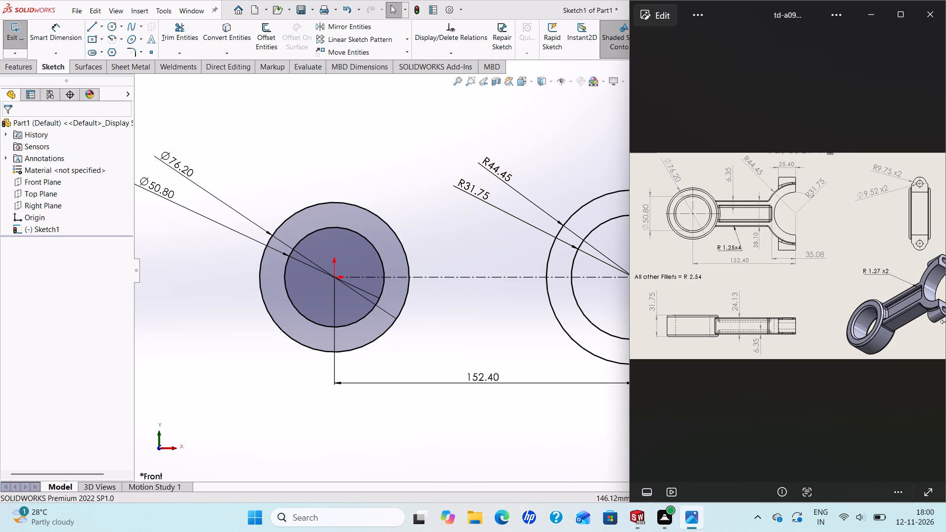
scroll(913, 323, "down", 1)
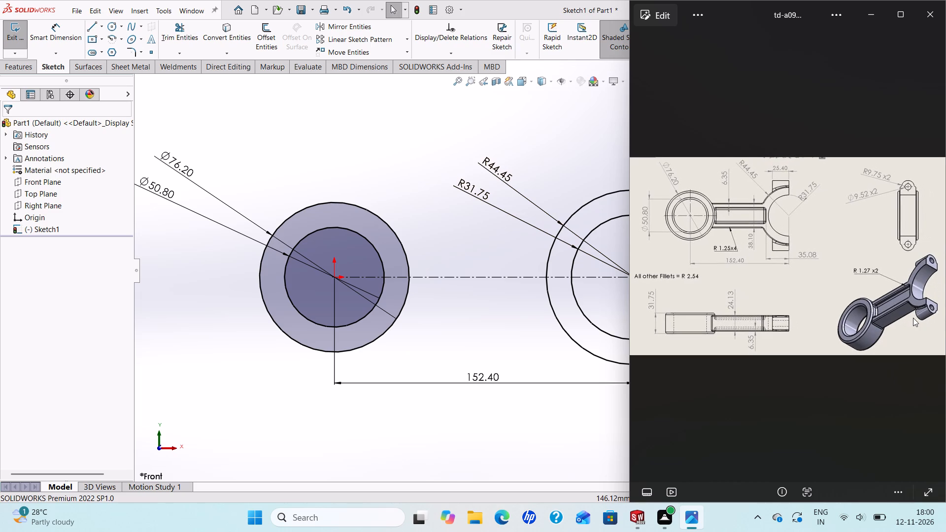
scroll(913, 318, "up", 3)
scroll(934, 320, "down", 2)
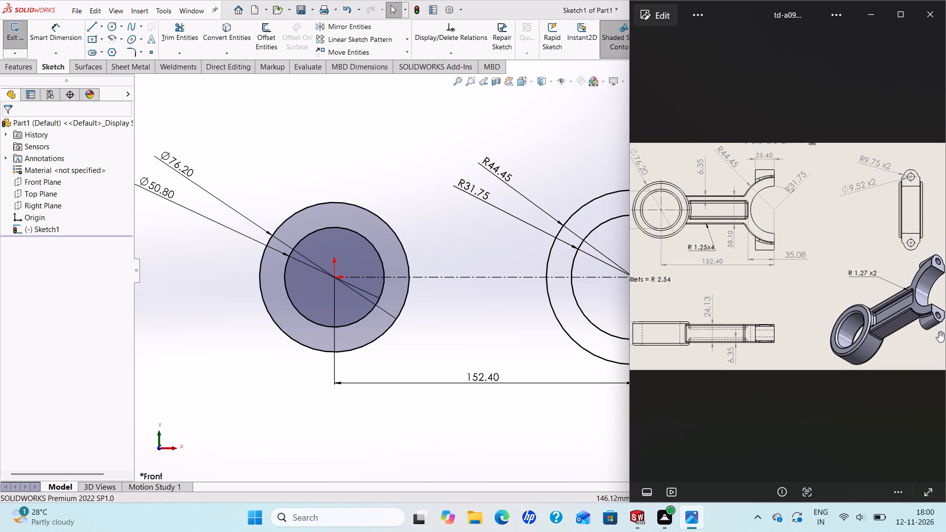
scroll(939, 332, "up", 1)
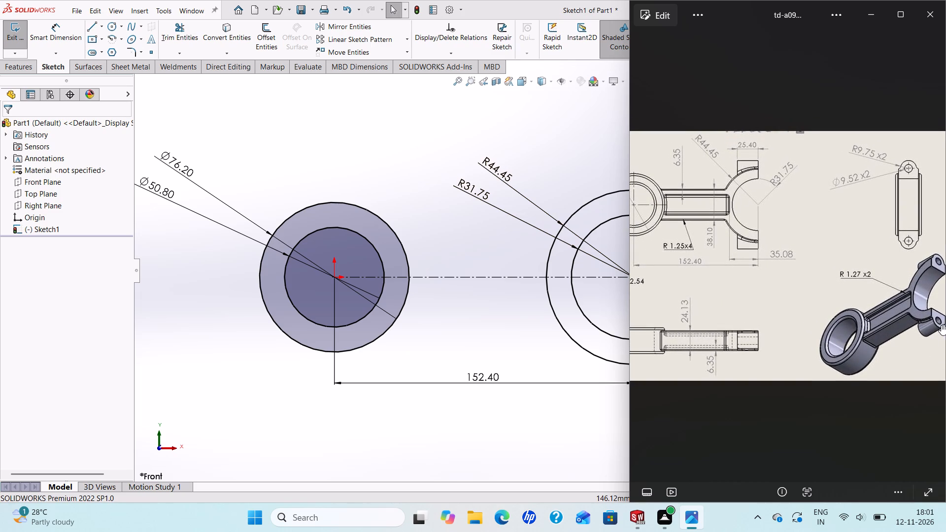
scroll(941, 325, "down", 2)
scroll(930, 325, "up", 2)
scroll(919, 336, "down", 2)
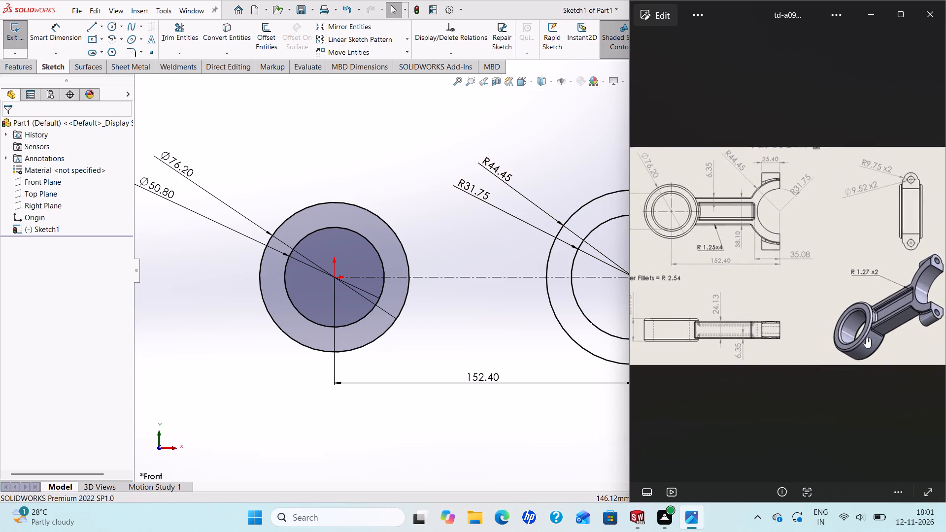
scroll(866, 337, "down", 5)
scroll(941, 326, "up", 2)
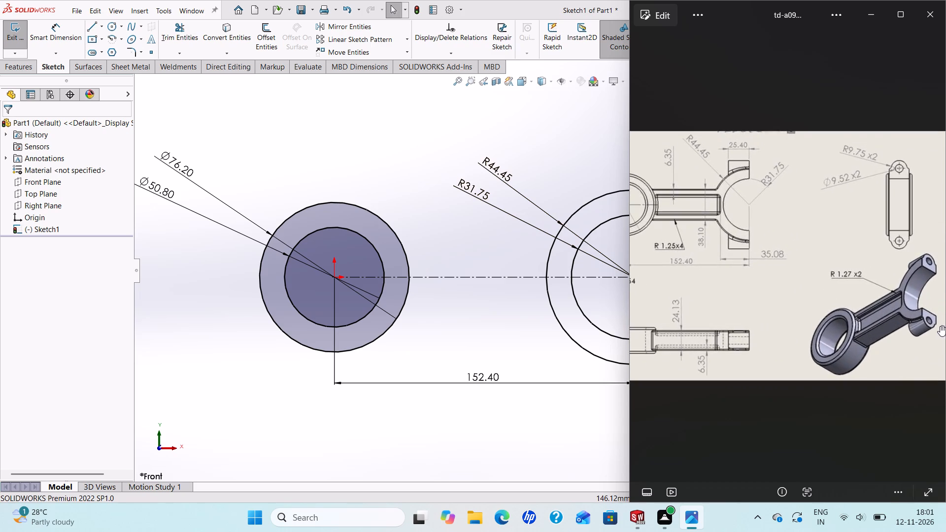
scroll(940, 328, "up", 3)
scroll(939, 358, "down", 1)
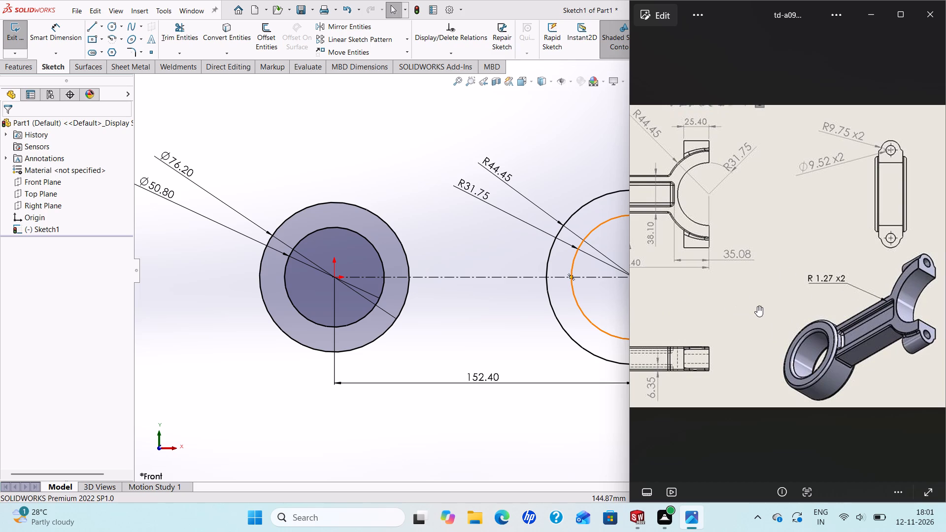
scroll(758, 306, "up", 1)
scroll(758, 307, "down", 9)
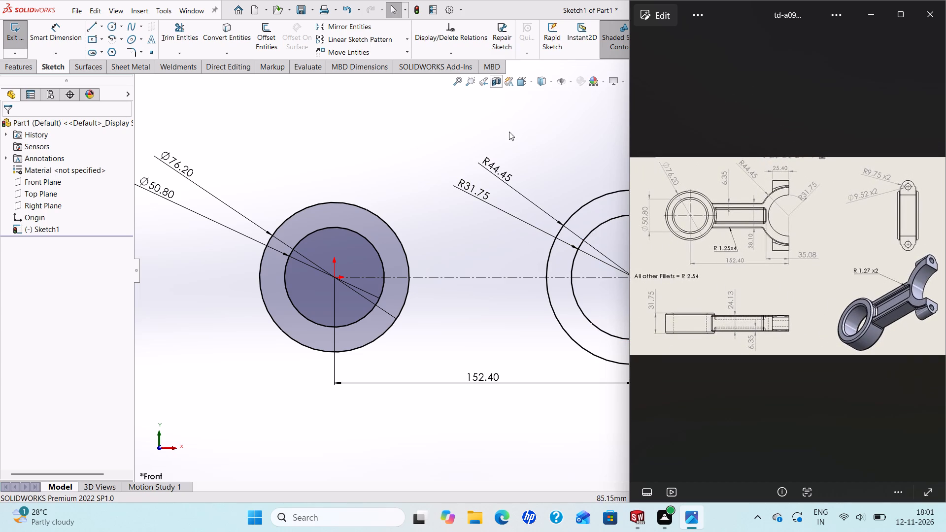
left_click(561, 148)
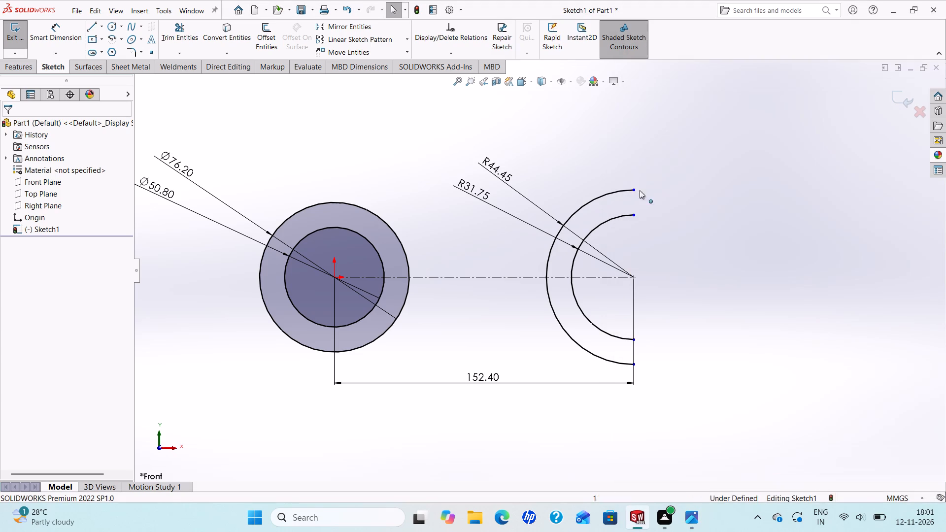
Sketch a three-line lug outline from the inner arc's upper endpoint to the outer arc, about 26 mm wide.
left_click(89, 26)
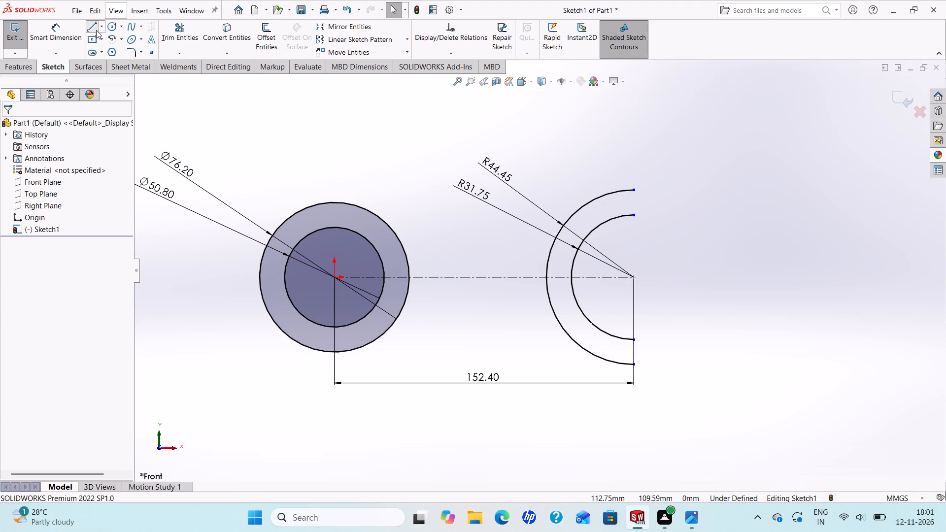
left_click(634, 215)
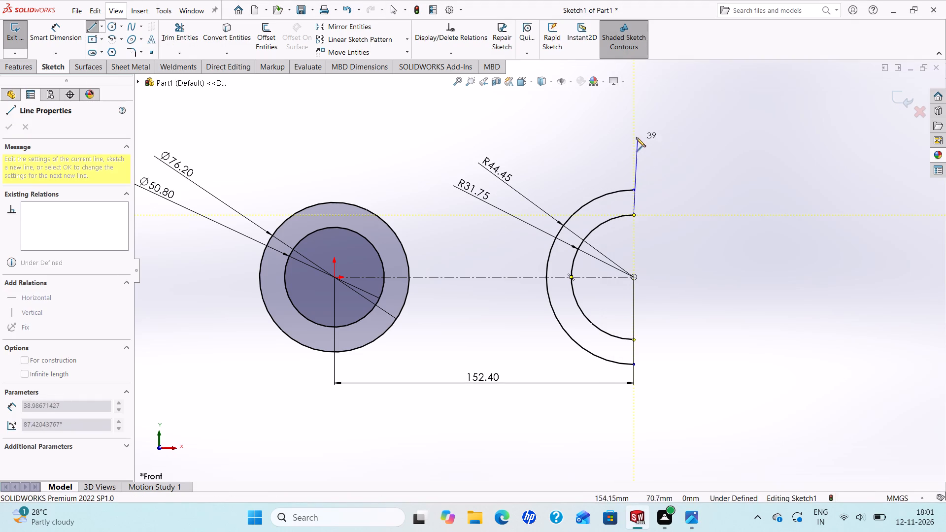
left_click(635, 135)
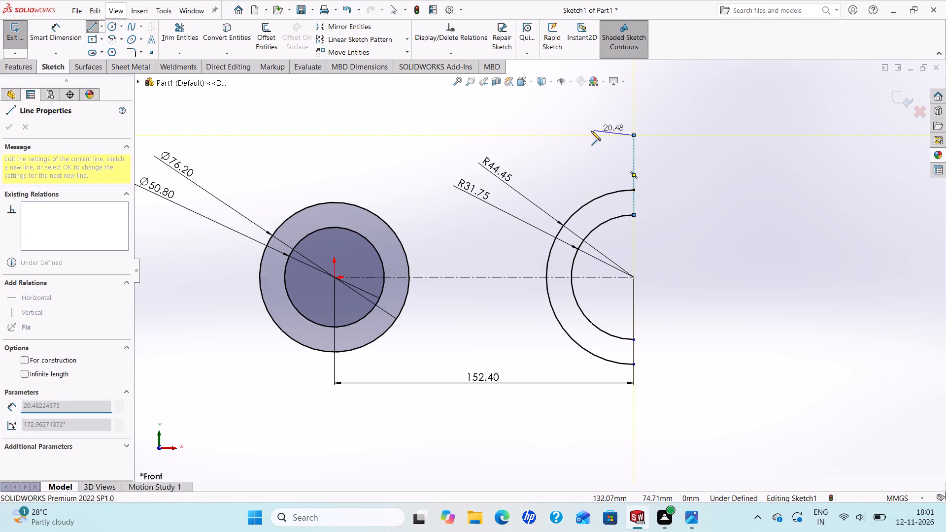
left_click(582, 137)
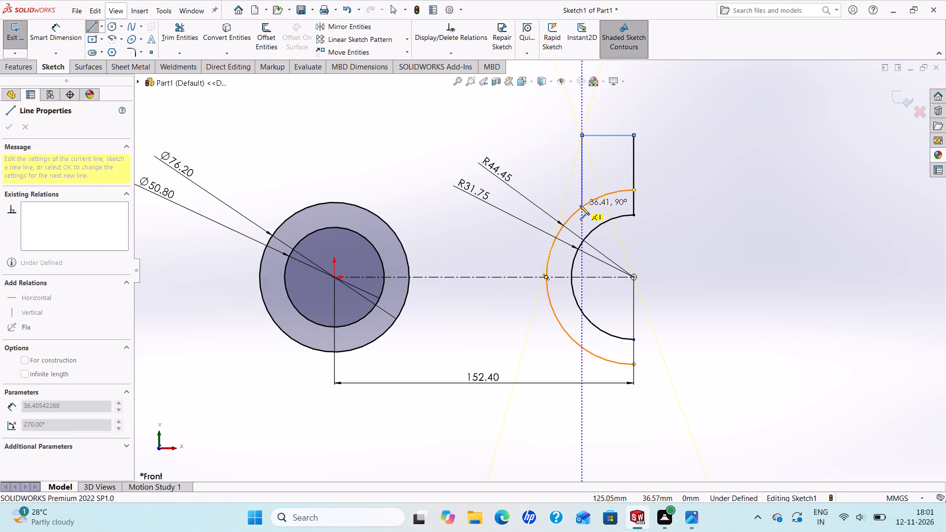
left_click(580, 205)
right_click(580, 205)
left_click(593, 211)
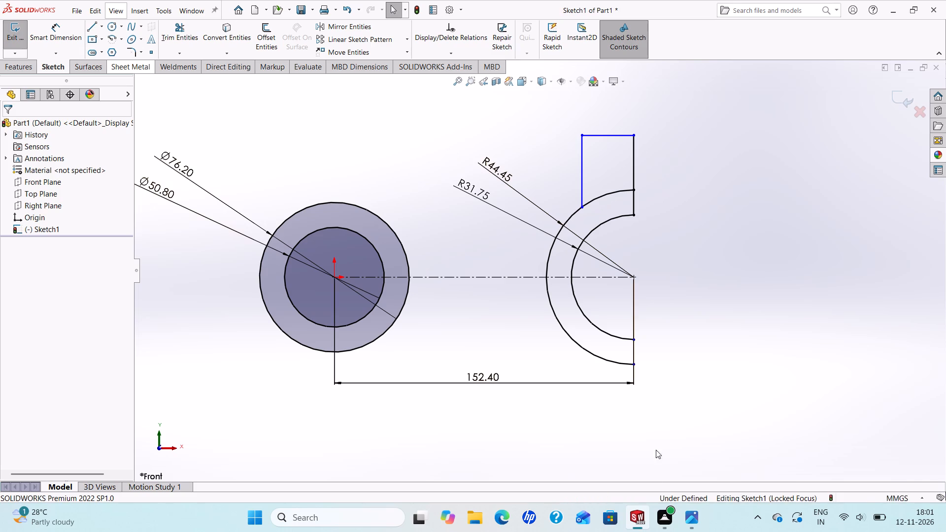
Check the reference drawing and dimension the lug's top edge as 25.40 mm.
left_click(686, 516)
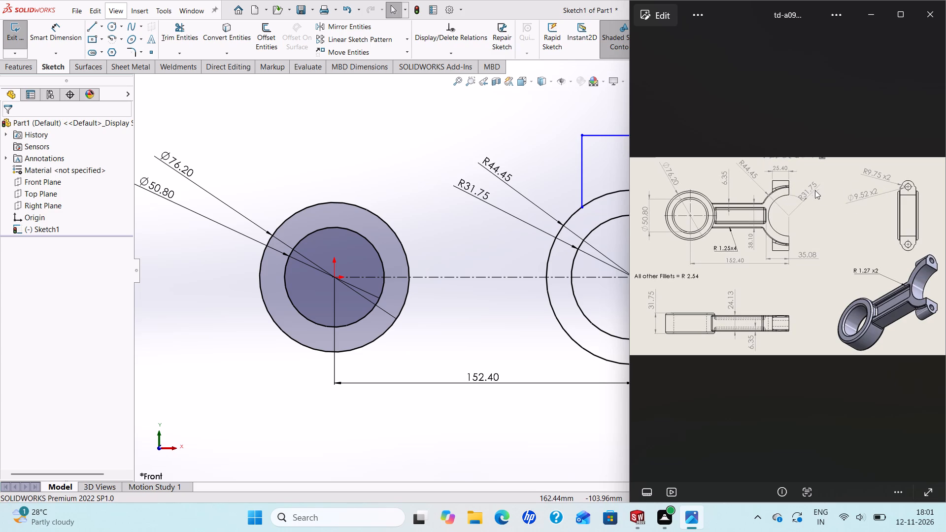
left_click(73, 36)
left_click(596, 135)
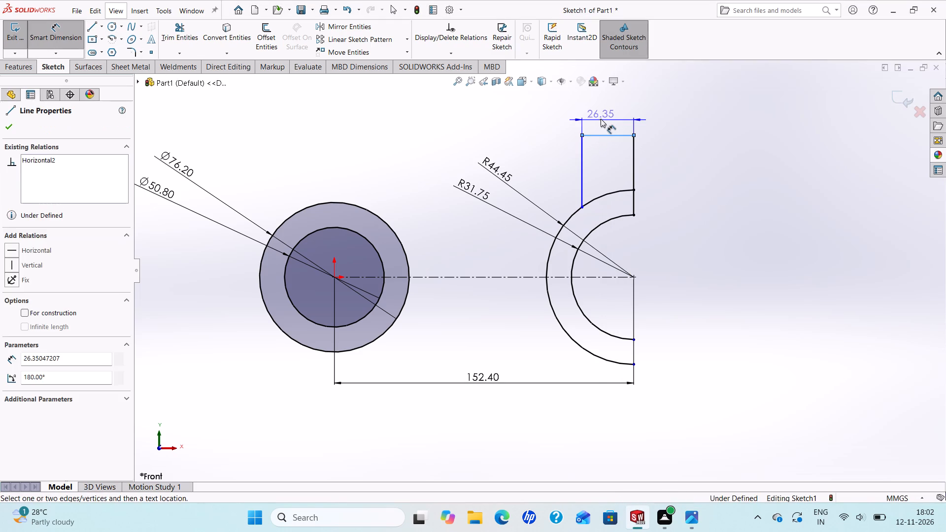
left_click(602, 114)
type("25.40")
key("Return")
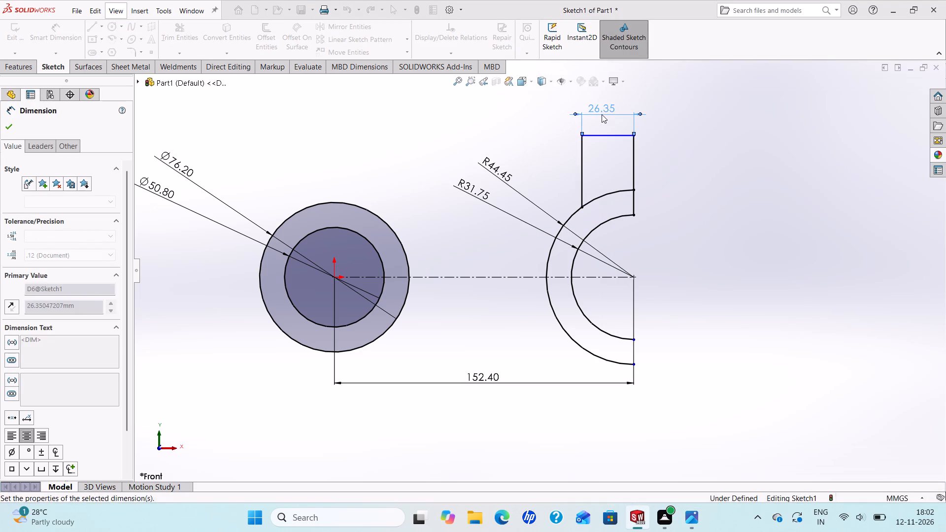
left_click(6, 127)
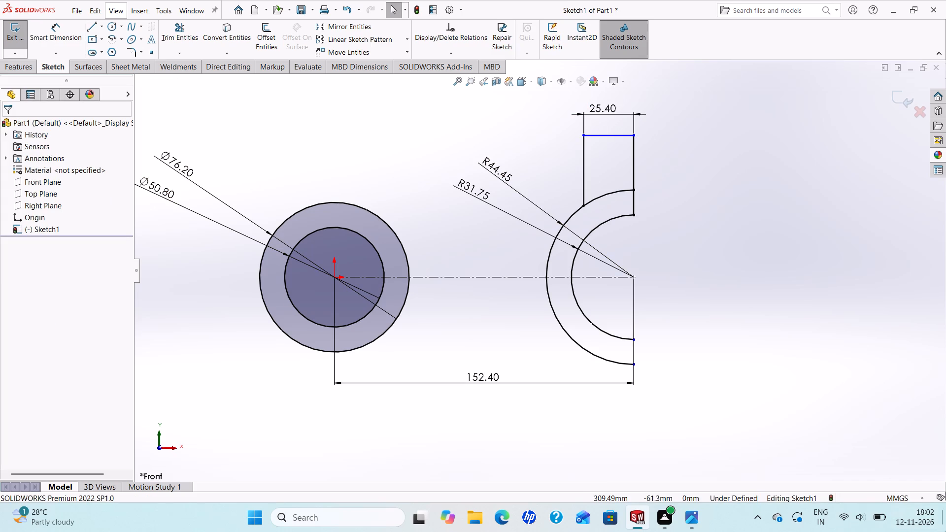
Check the rod dimensions in the reference drawing and offset the horizontal centerline 12.06 mm bi-directionally with dimensions added.
left_click(687, 525)
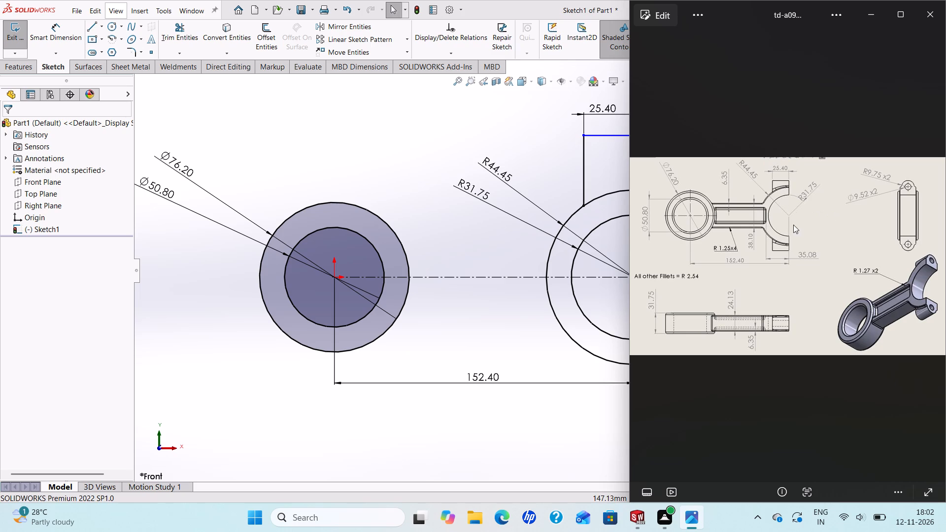
scroll(763, 253, "up", 1)
scroll(786, 212, "up", 1)
scroll(786, 212, "down", 2)
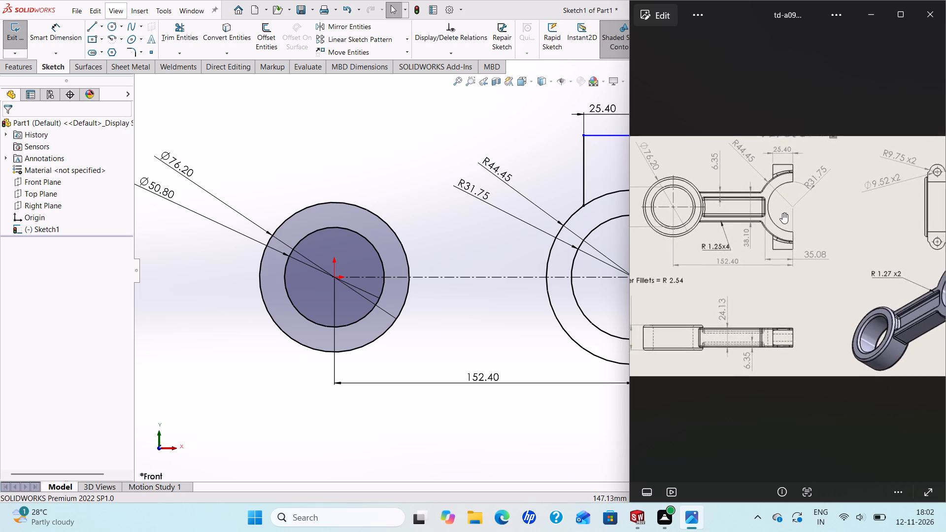
scroll(782, 213, "down", 4)
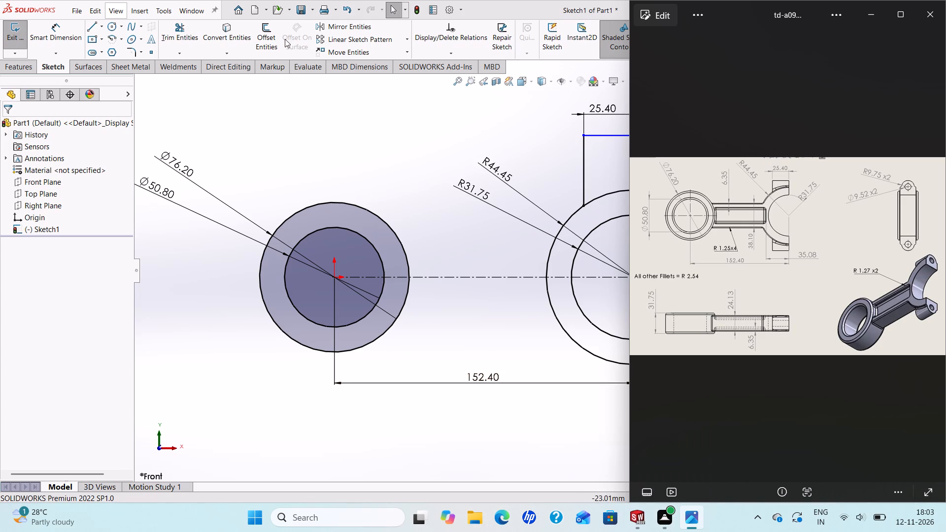
left_click(269, 44)
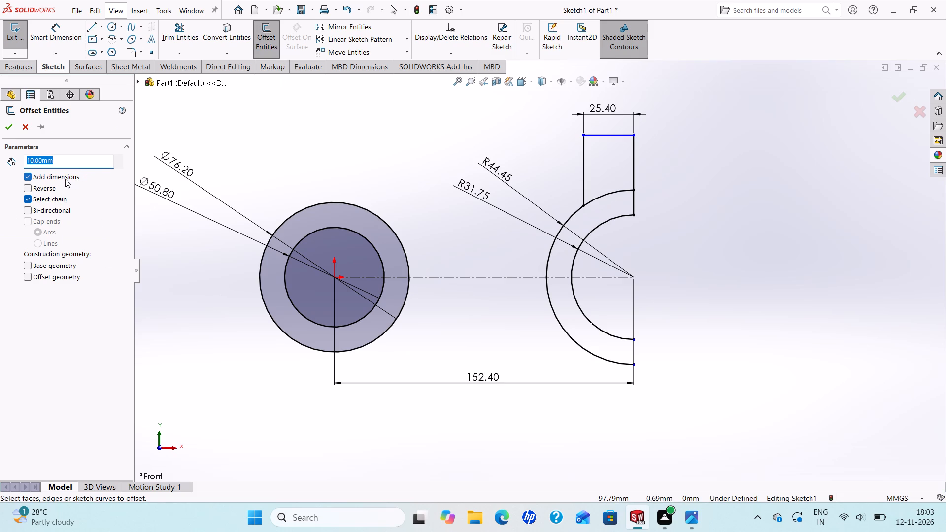
type("12.06")
key("Return")
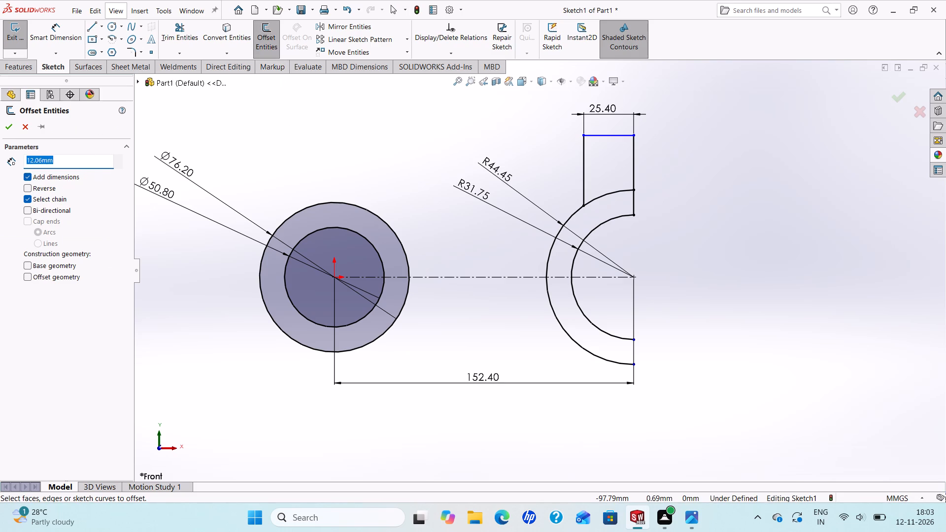
left_click(26, 190)
left_click(25, 188)
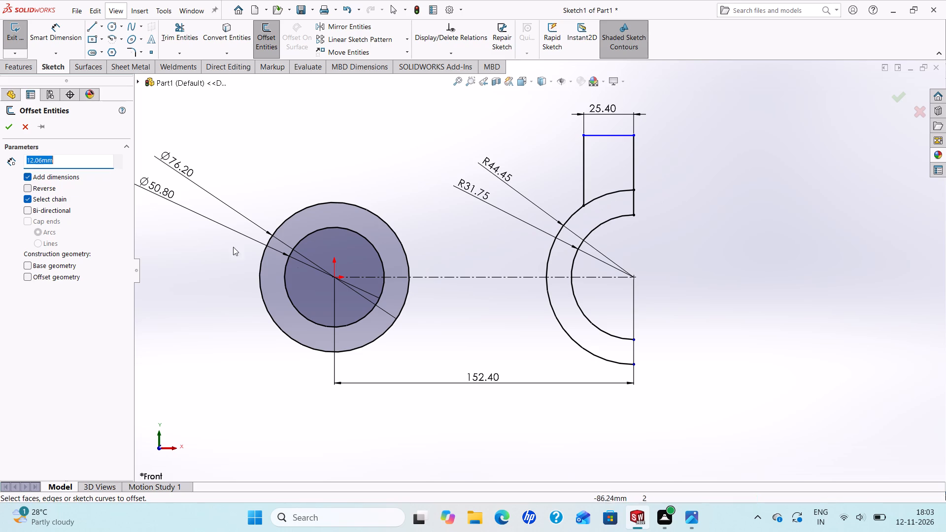
left_click(461, 276)
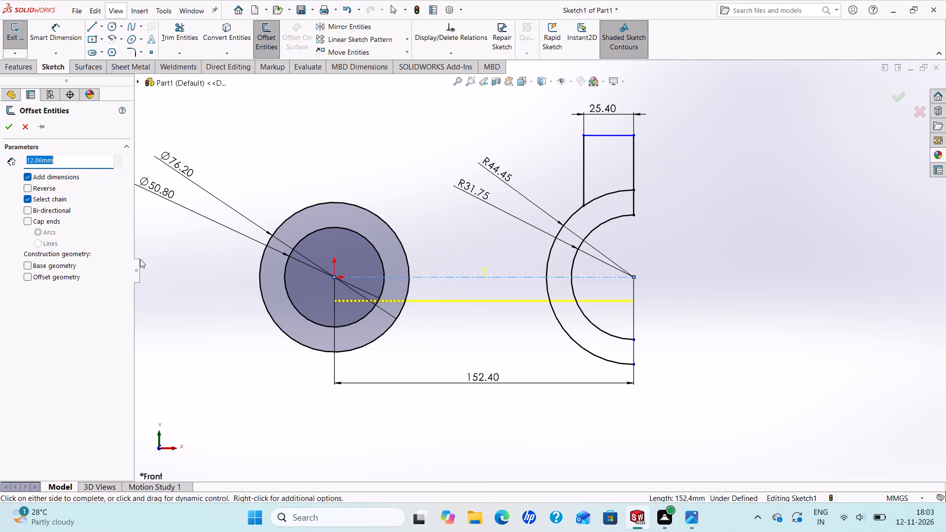
left_click(29, 210)
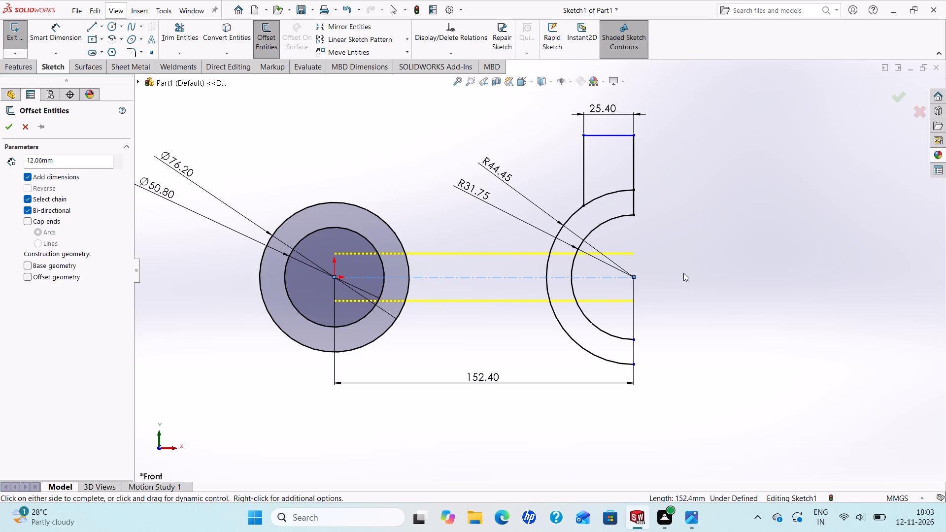
left_click(3, 132)
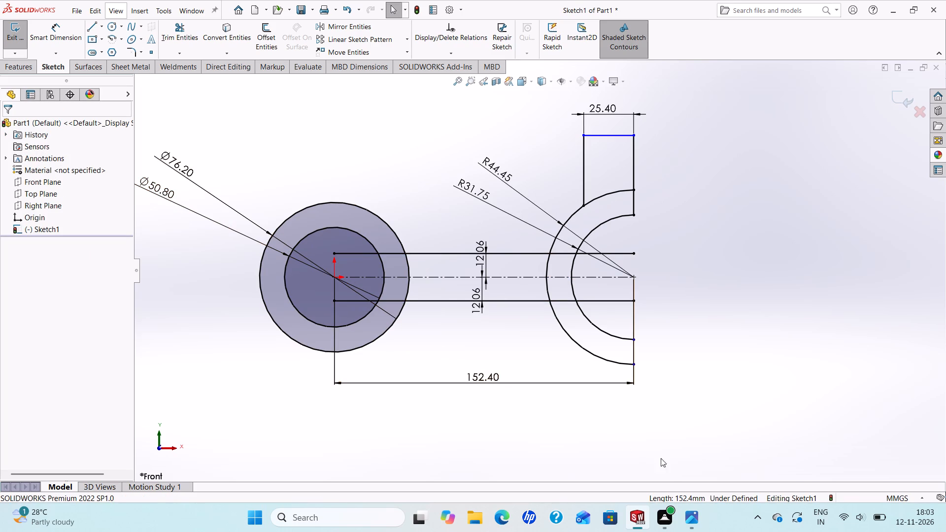
Recheck the reference drawing and delete both 12.06 mm offset dimensions between the centerline and the rod edge lines.
left_click(693, 517)
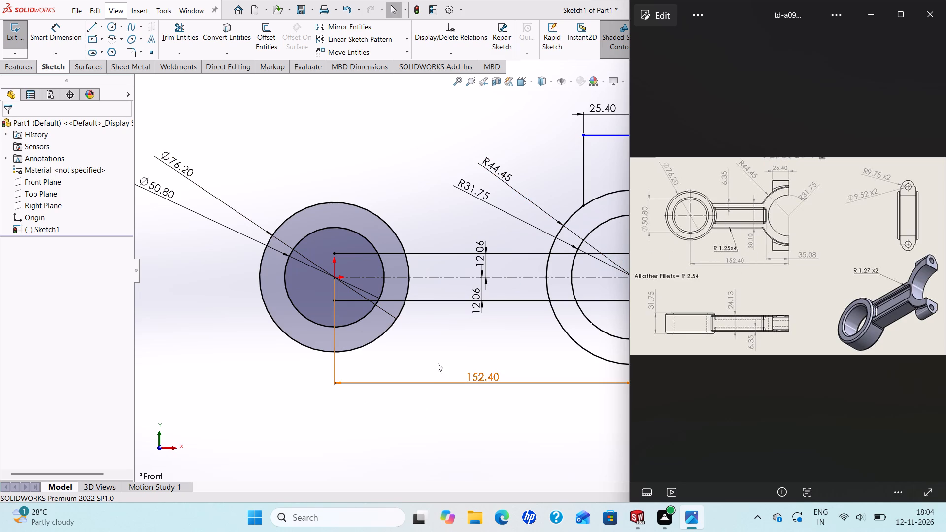
left_click(474, 293)
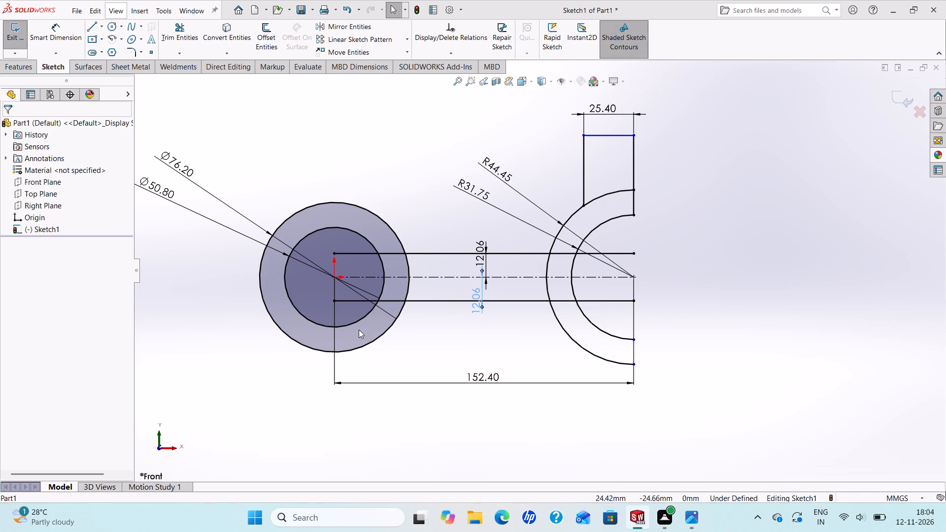
key("Delete")
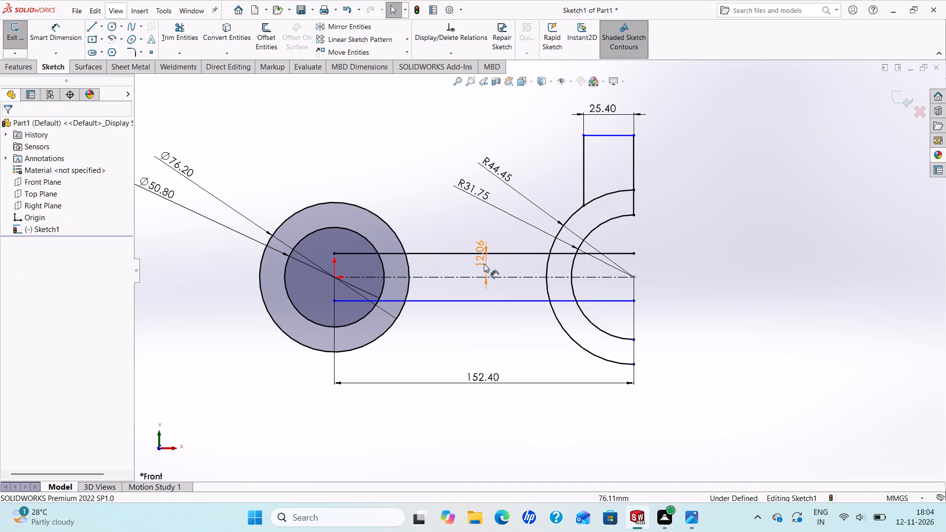
left_click(484, 264)
key("Delete")
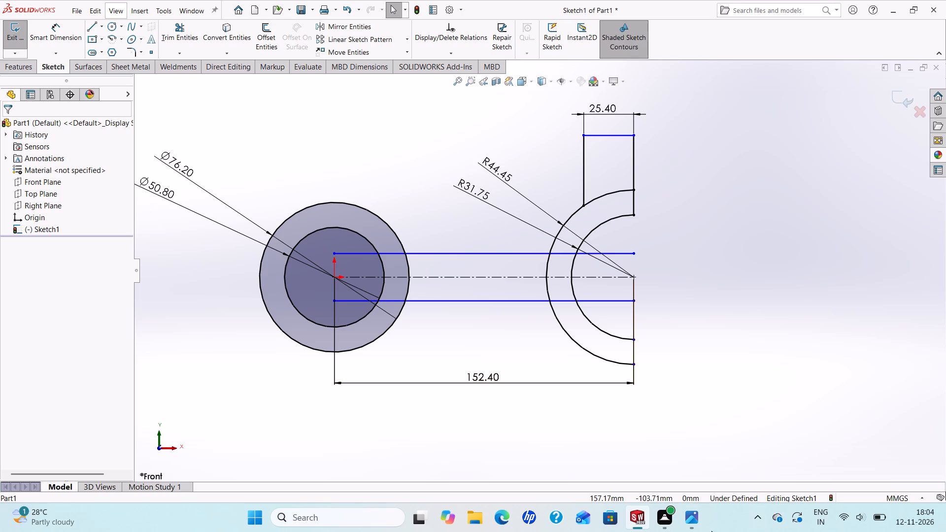
Check the reference drawing and dimension the lower rod edge line 19.05 mm from the centerline.
left_click(695, 514)
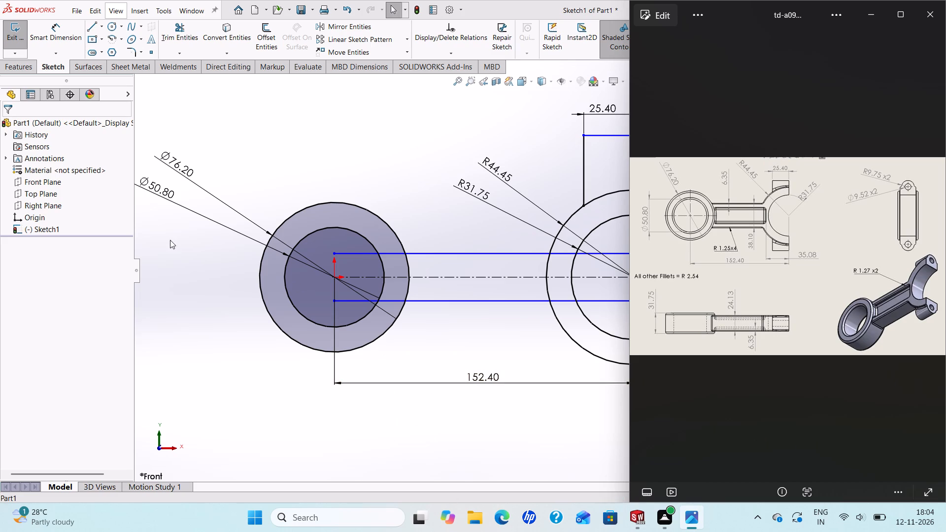
left_click(62, 39)
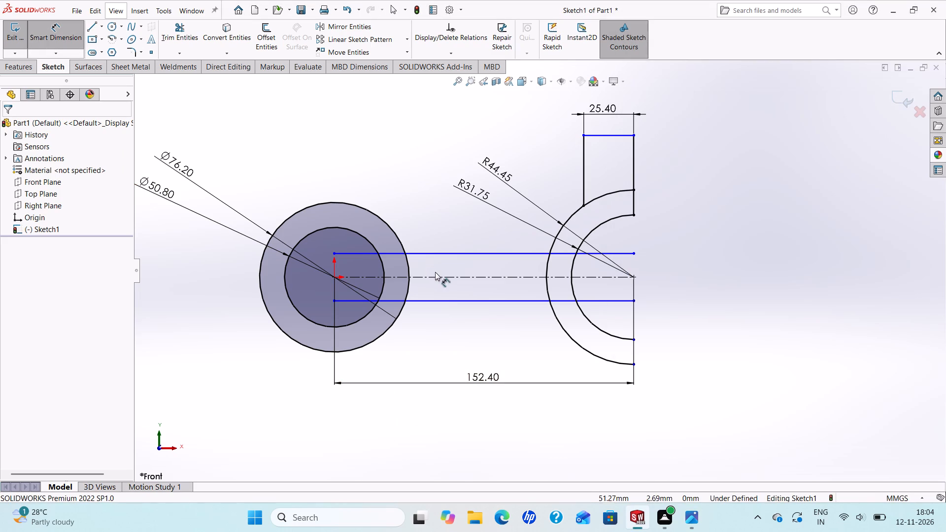
left_click(438, 277)
left_click(441, 302)
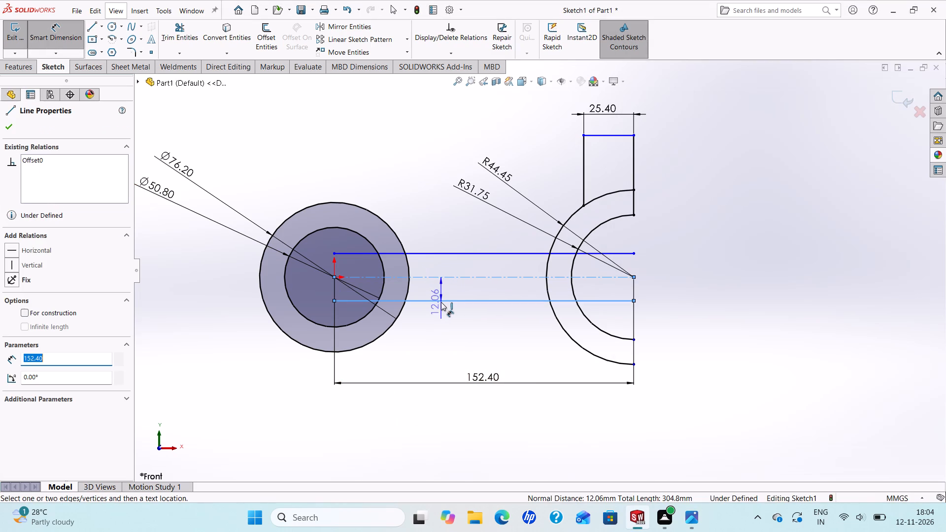
left_click(456, 336)
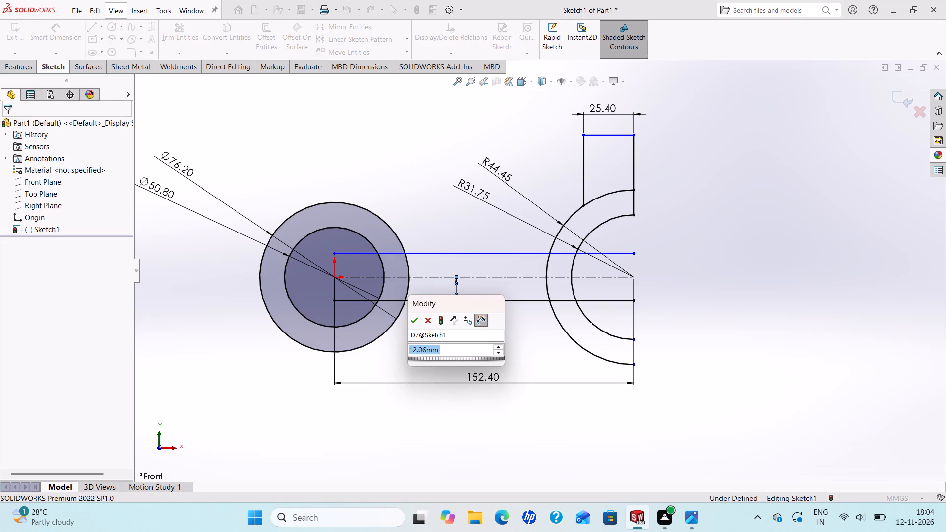
key("1")
type("9.05")
key("Return")
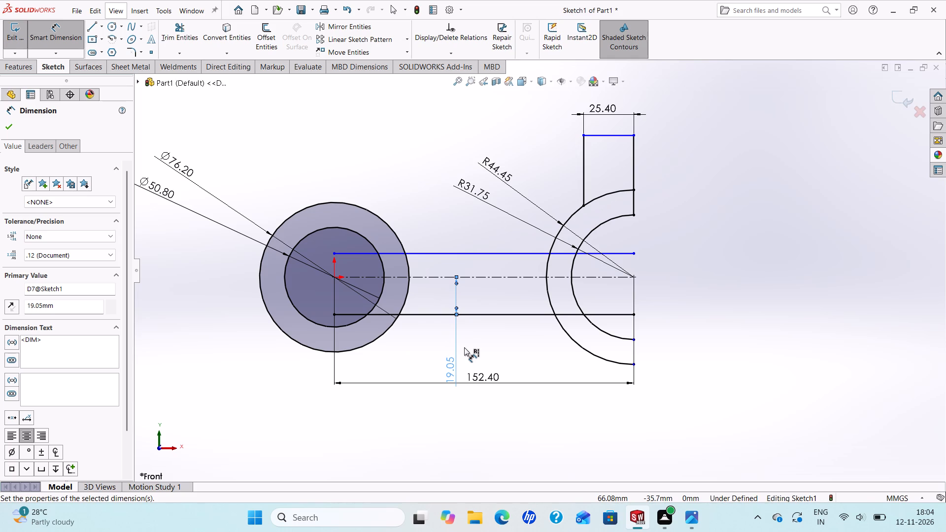
Dimension the upper rod edge line 19.05 mm from the centerline.
left_click(467, 276)
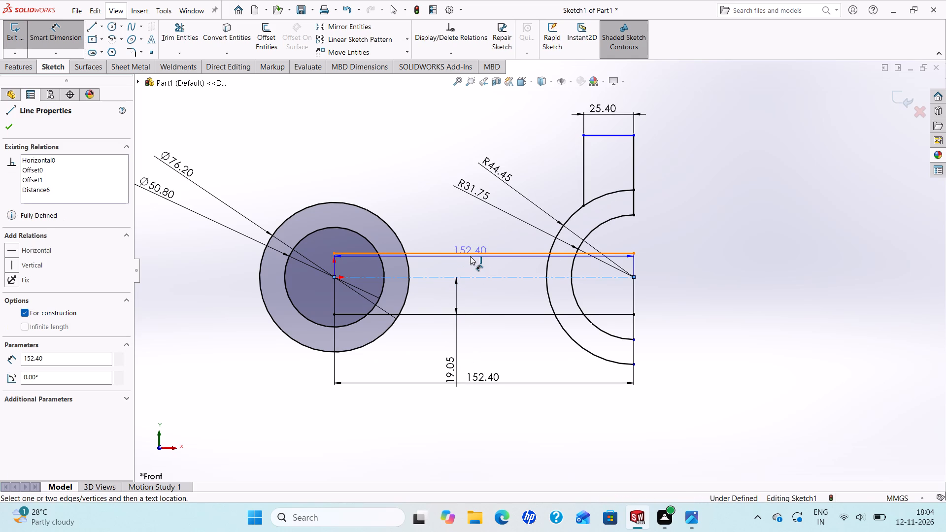
left_click(470, 254)
left_click(469, 230)
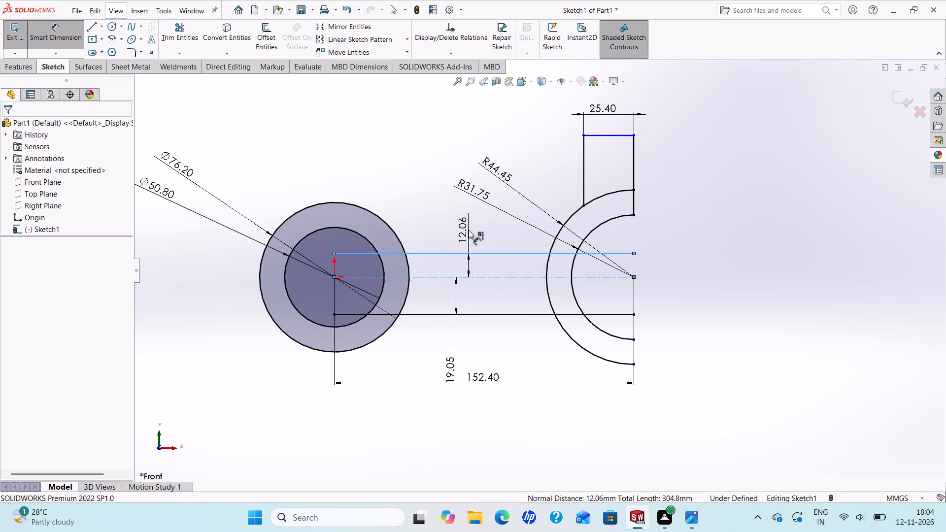
type("19.05")
key("Return")
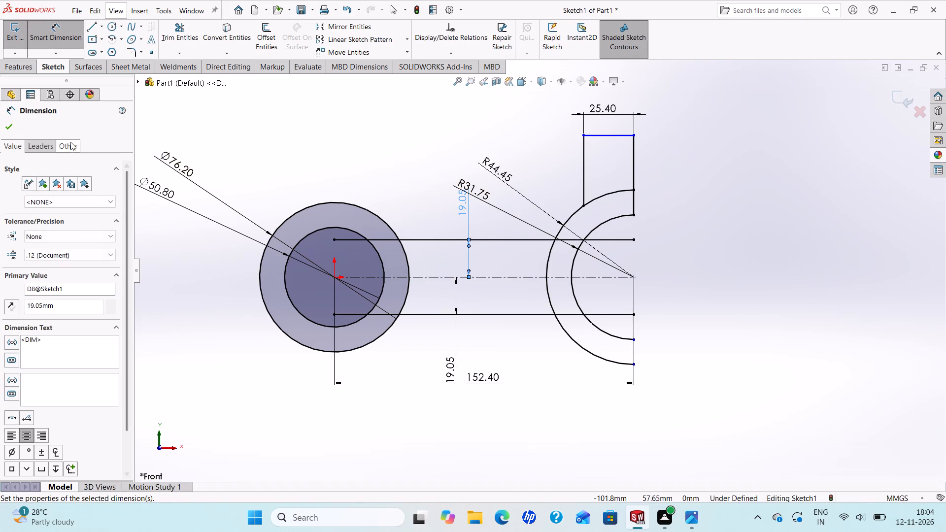
left_click(3, 129)
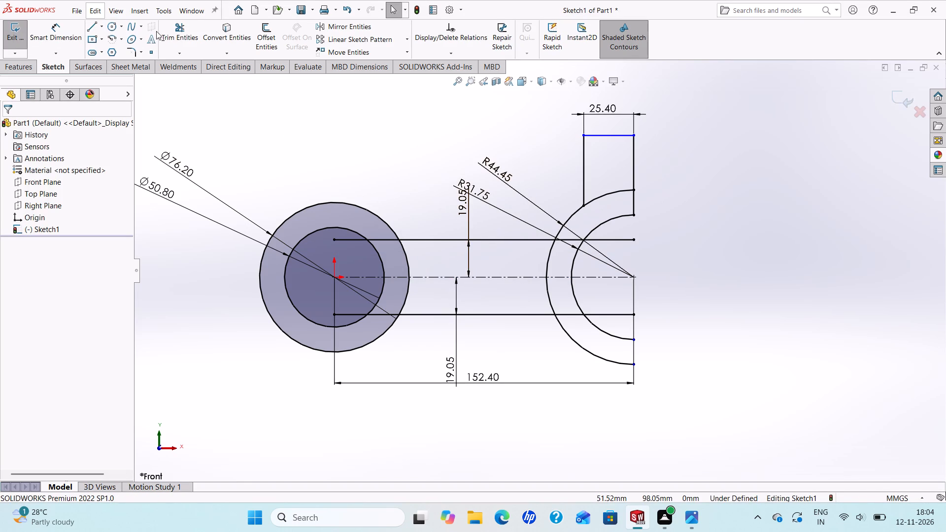
Trim away the parts of both rod edge lines that lie inside the 76.20 mm ring circle.
left_click(185, 33)
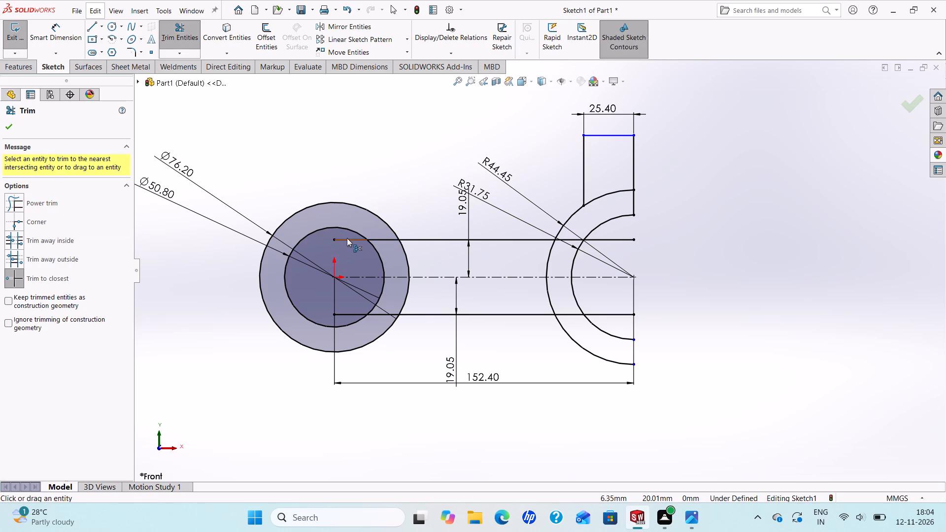
left_click(347, 238)
left_click(388, 239)
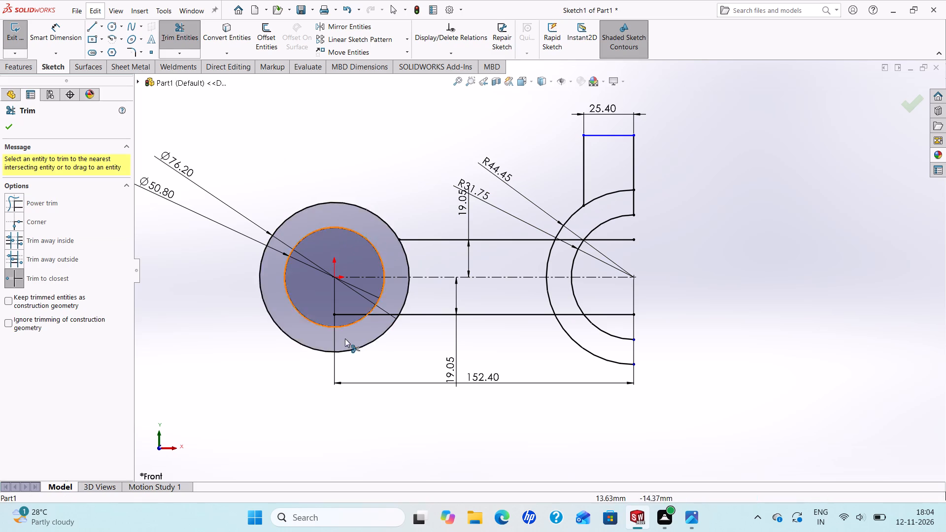
left_click(348, 313)
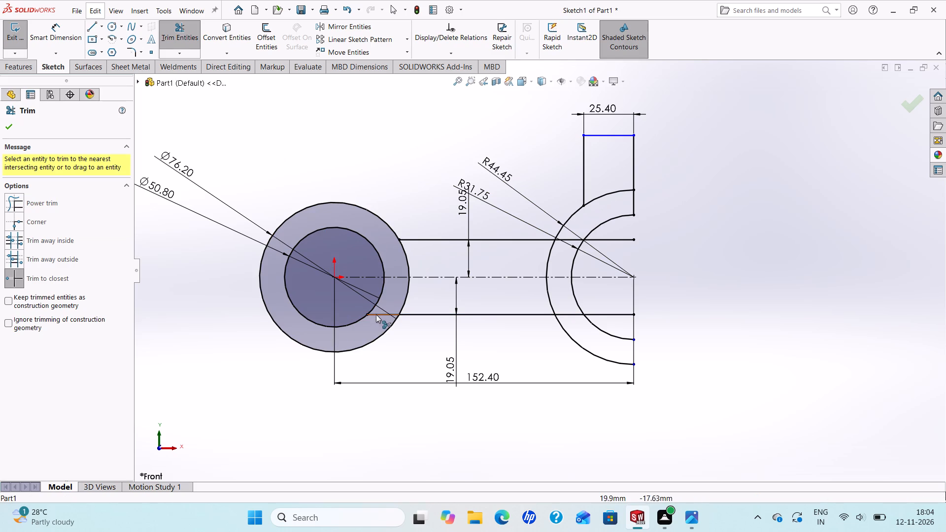
left_click(376, 314)
Check the reference drawing and trim both rod edge lines back to the R44.45 arc, removing the arc portion between them.
left_click(691, 519)
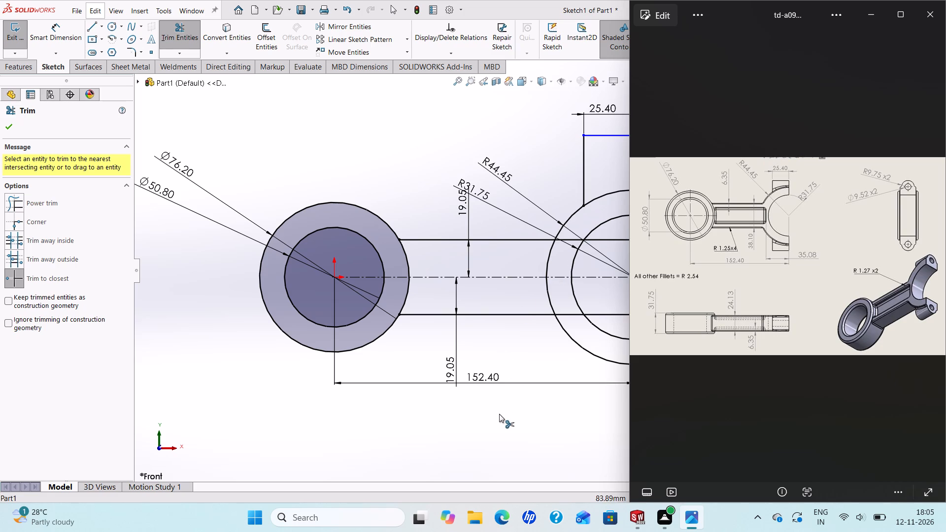
left_click(536, 422)
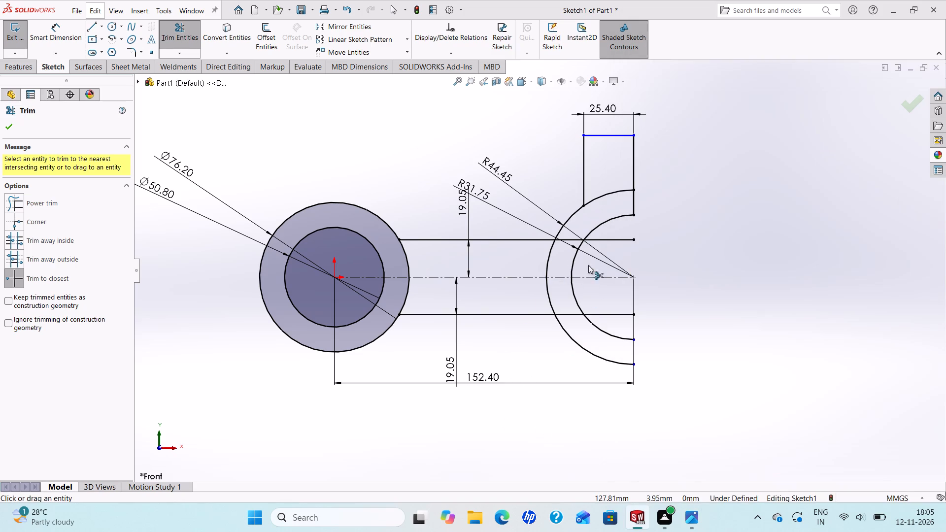
left_click(611, 240)
left_click(615, 315)
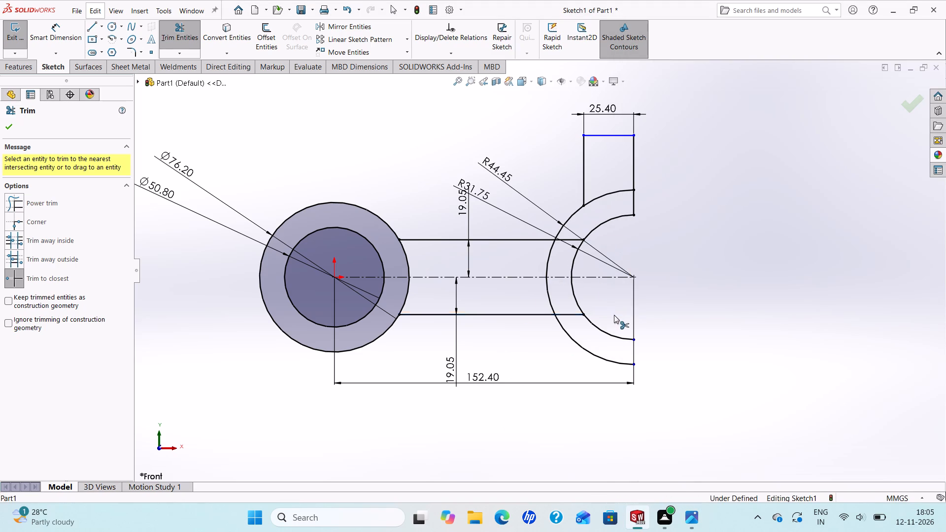
left_click(570, 239)
left_click(549, 256)
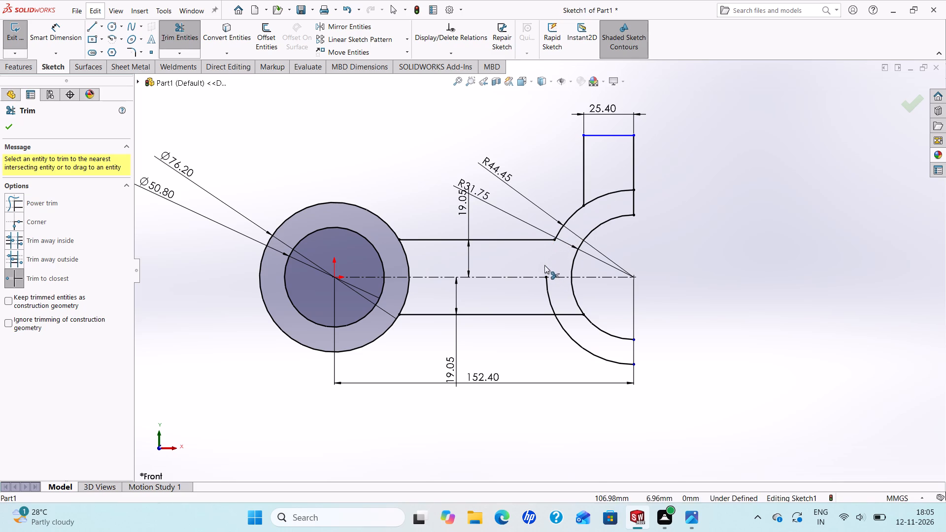
left_click(573, 316)
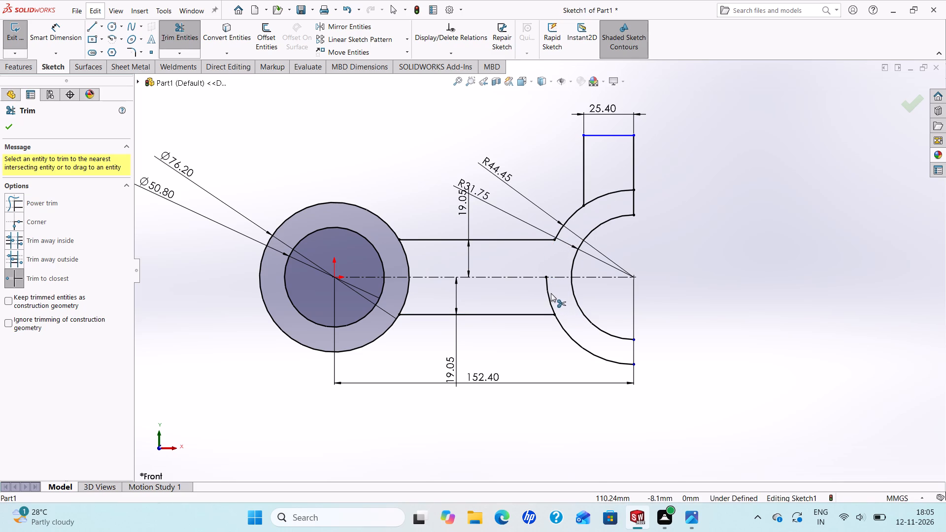
left_click(548, 292)
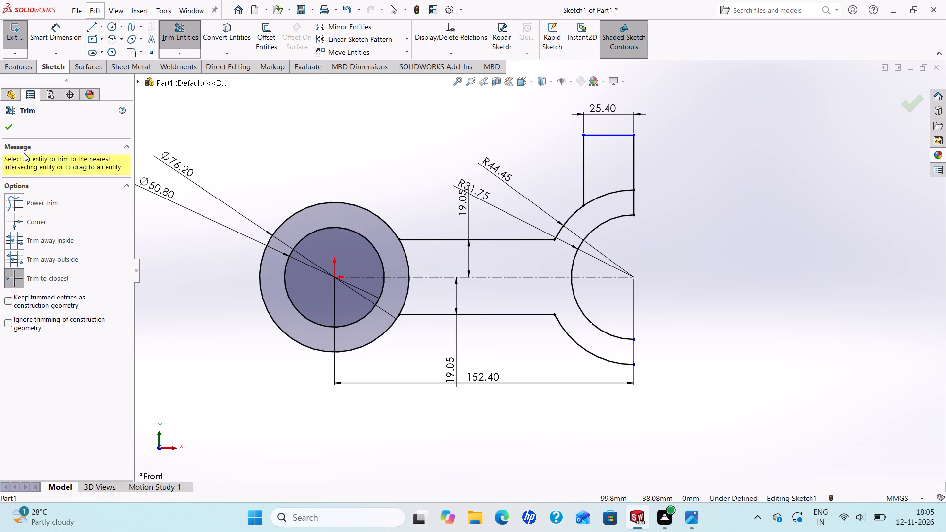
left_click(6, 131)
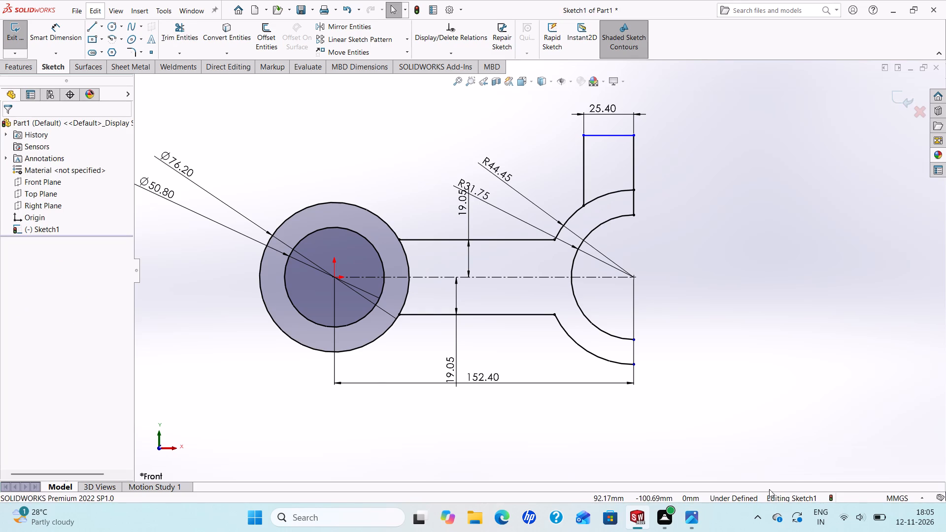
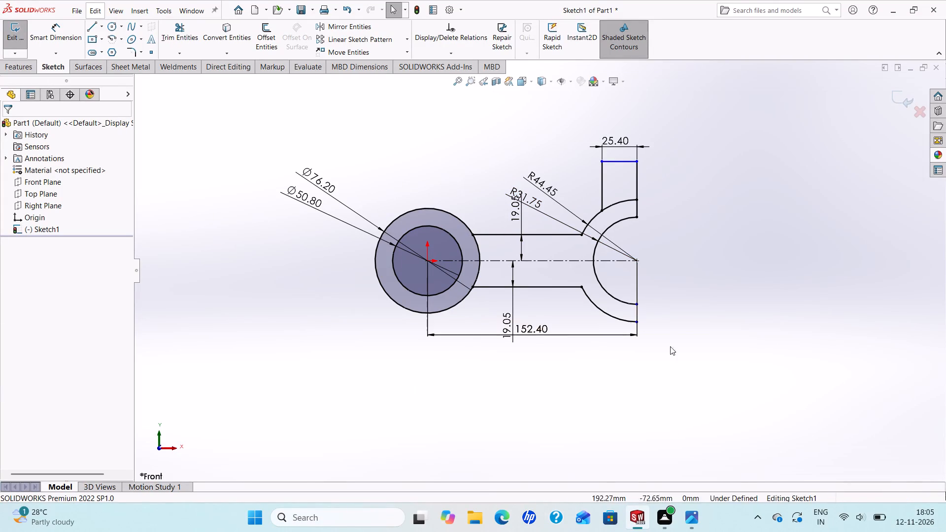
Check the reference drawing and extrude the ring region between the 50.80 and 76.20 mm circles 31.75 mm using Mid Plane.
scroll(398, 201, "down", 1)
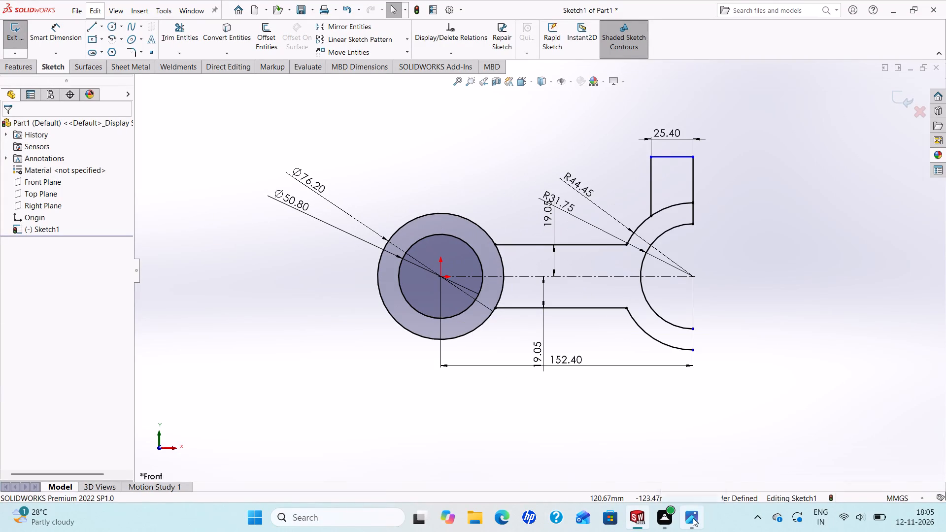
left_click(692, 516)
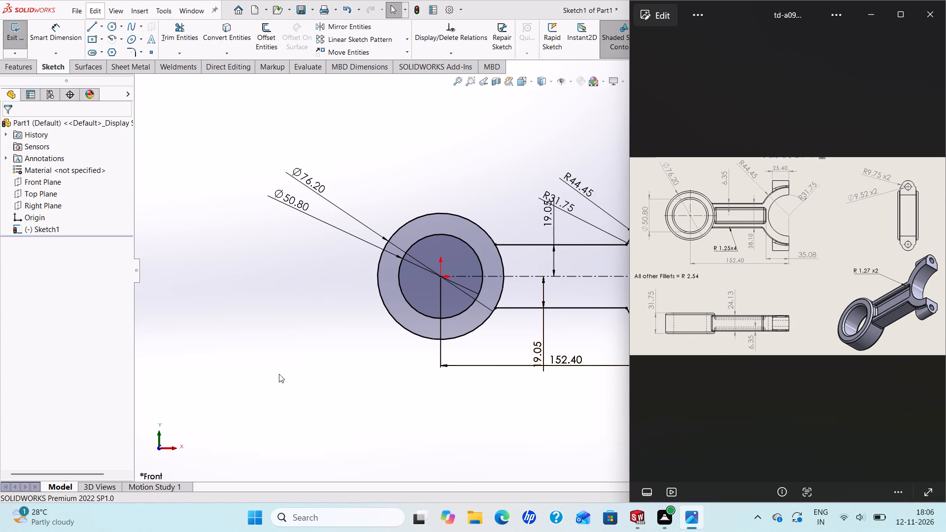
left_click(369, 348)
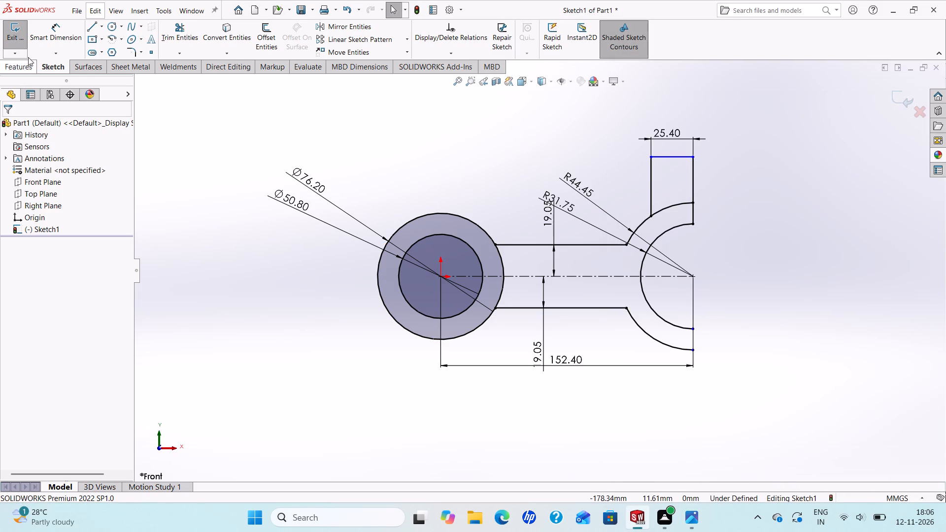
left_click(22, 65)
left_click(15, 34)
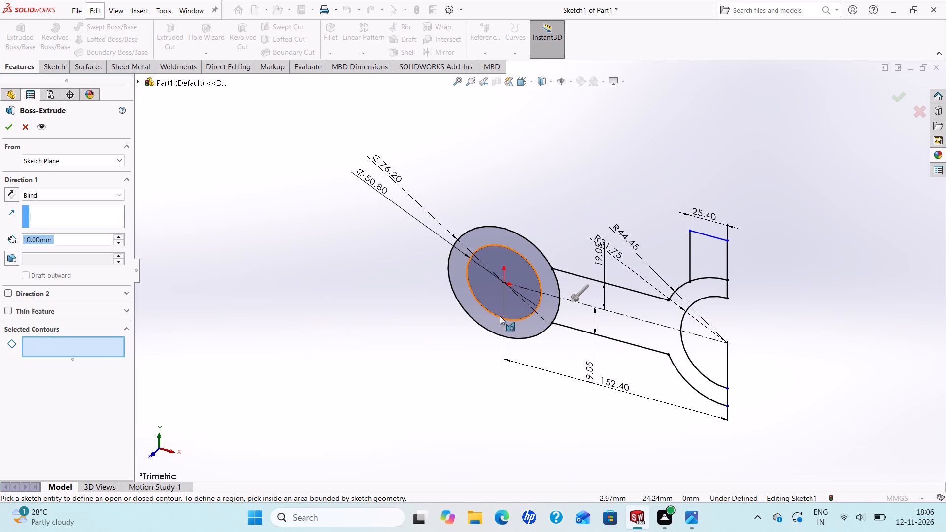
left_click(520, 307)
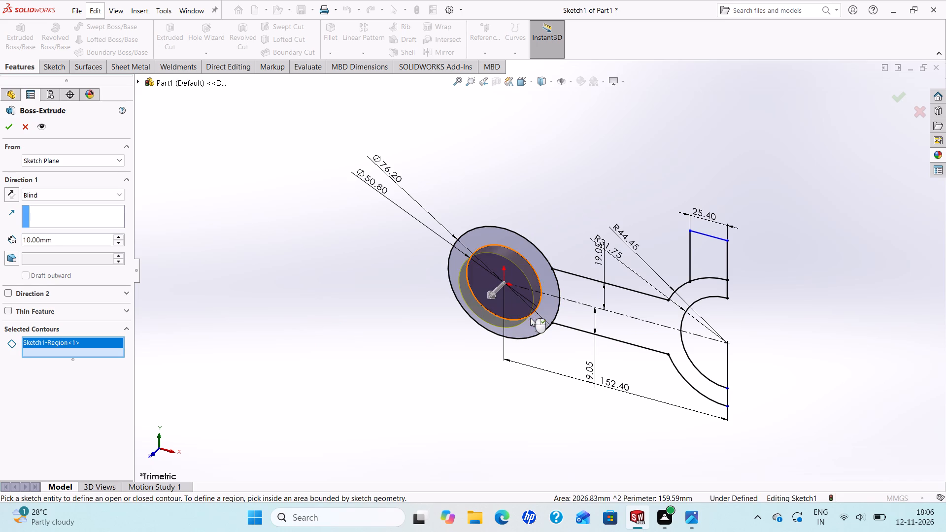
left_click(520, 330)
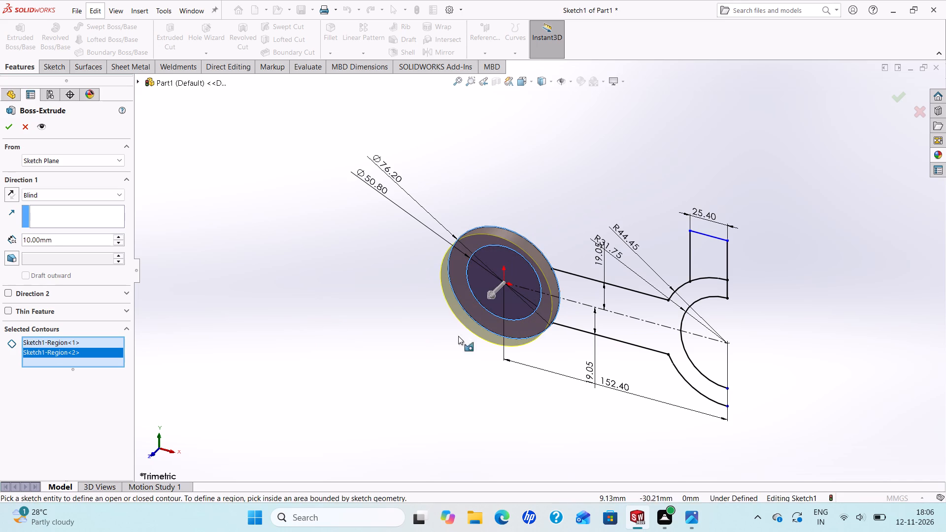
right_click(43, 342)
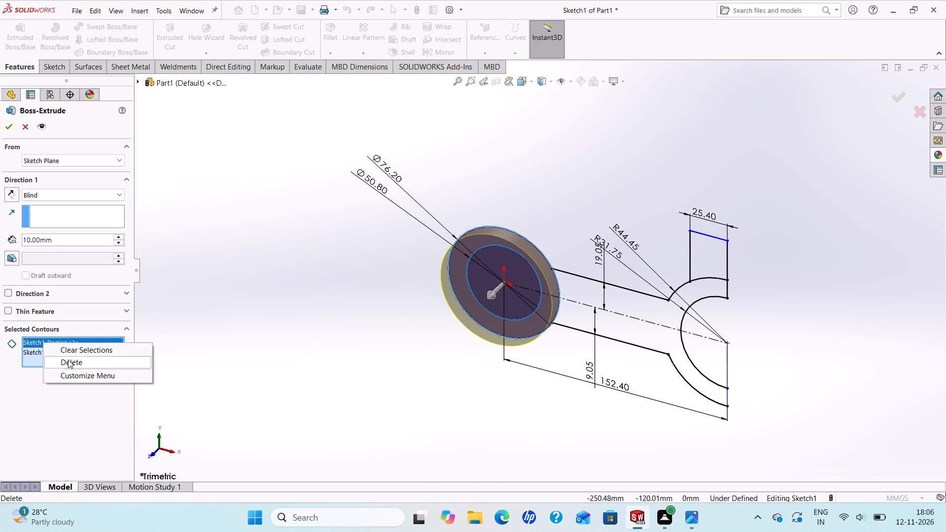
left_click(68, 360)
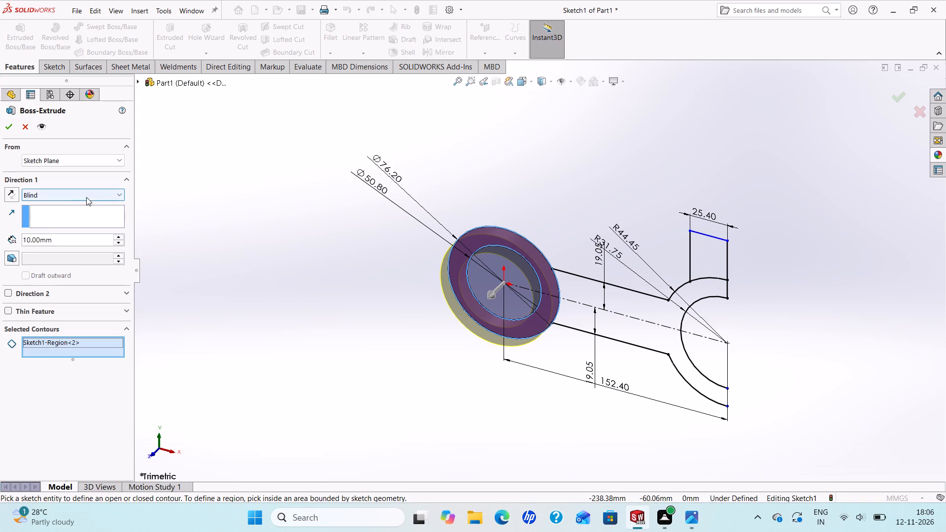
left_click(113, 197)
left_click(40, 251)
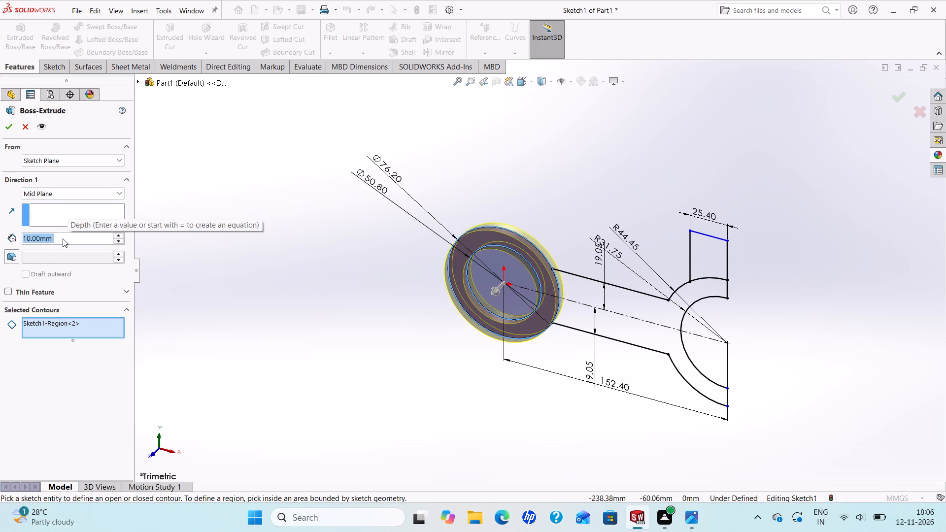
type("31.75")
key("Return")
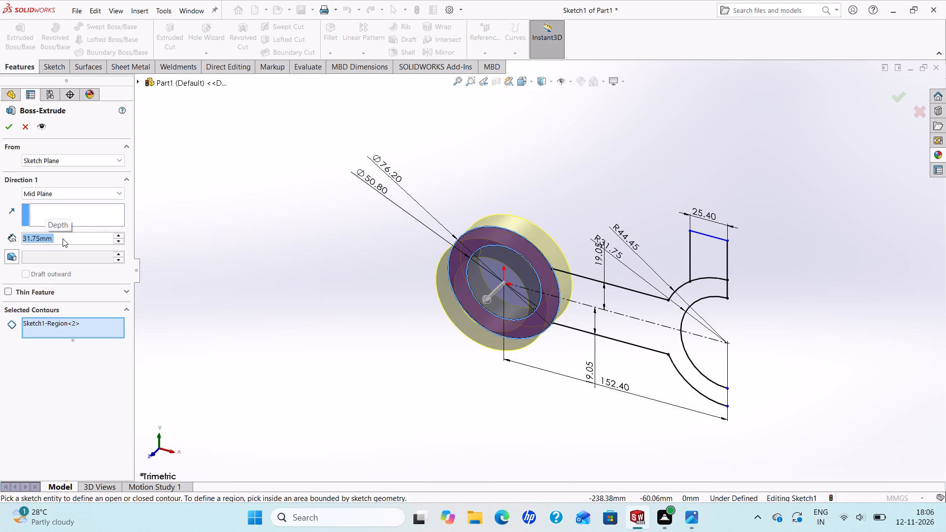
left_click(12, 130)
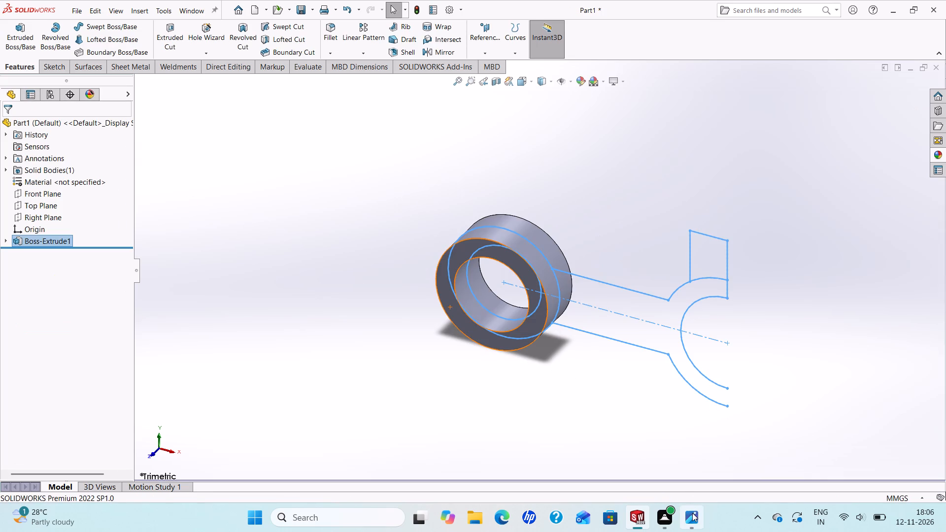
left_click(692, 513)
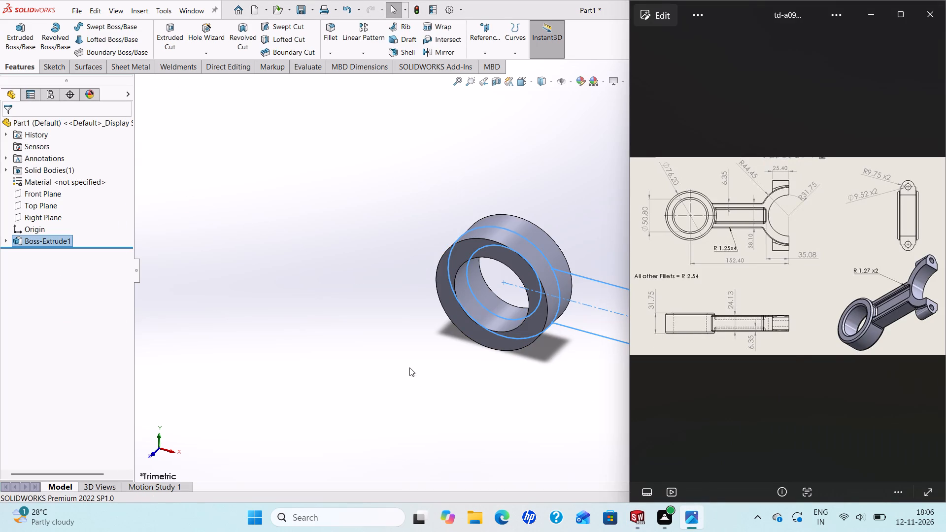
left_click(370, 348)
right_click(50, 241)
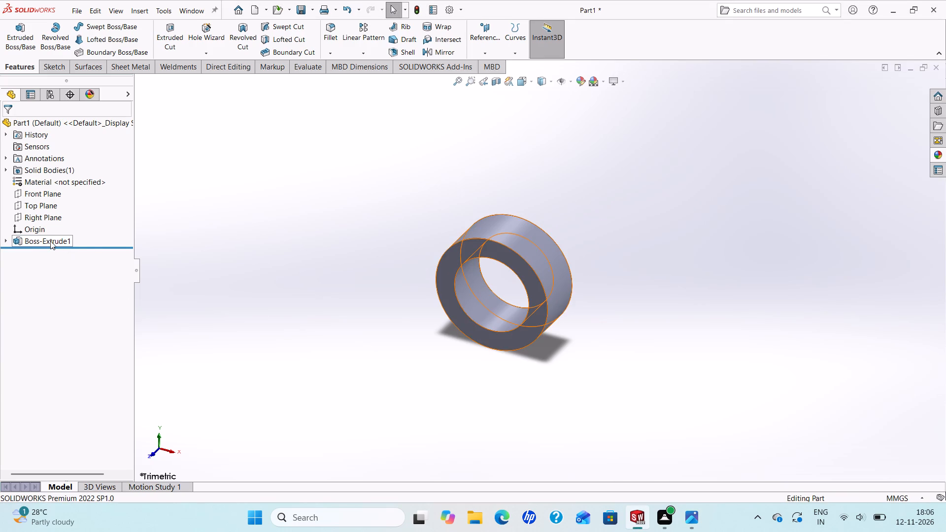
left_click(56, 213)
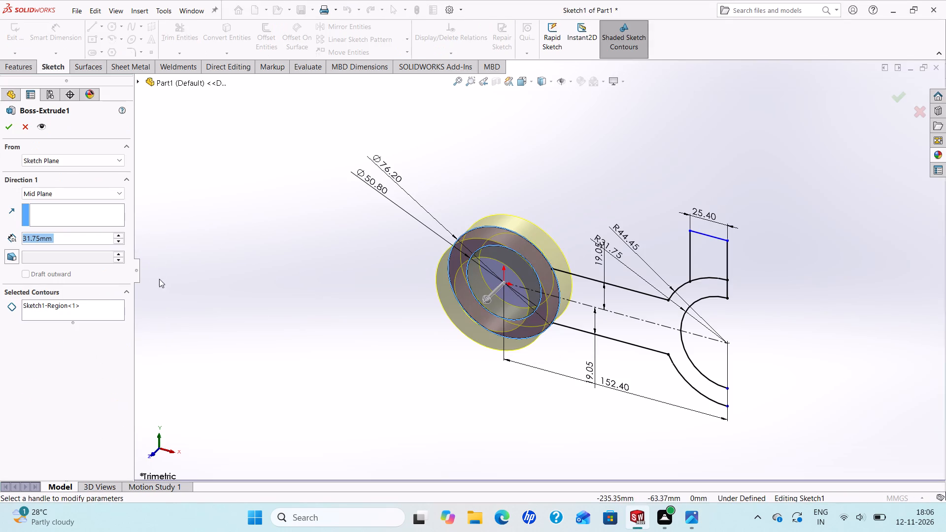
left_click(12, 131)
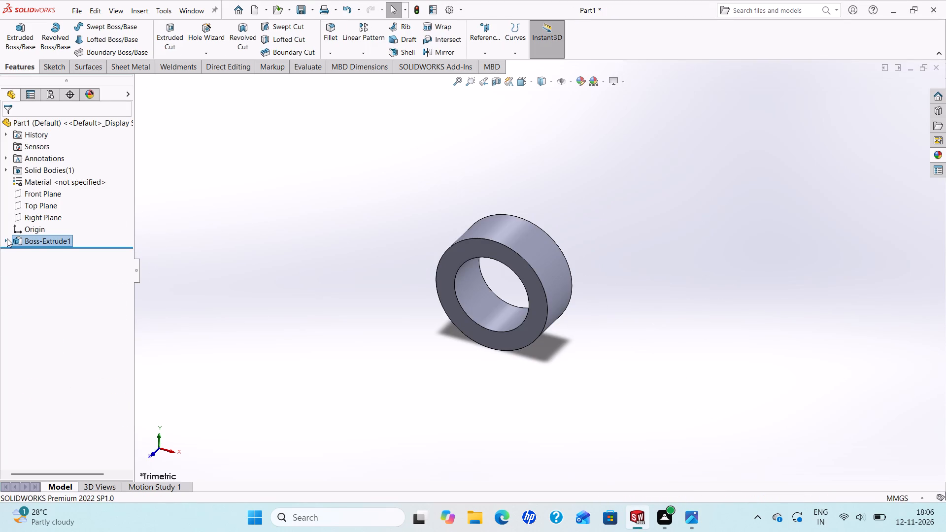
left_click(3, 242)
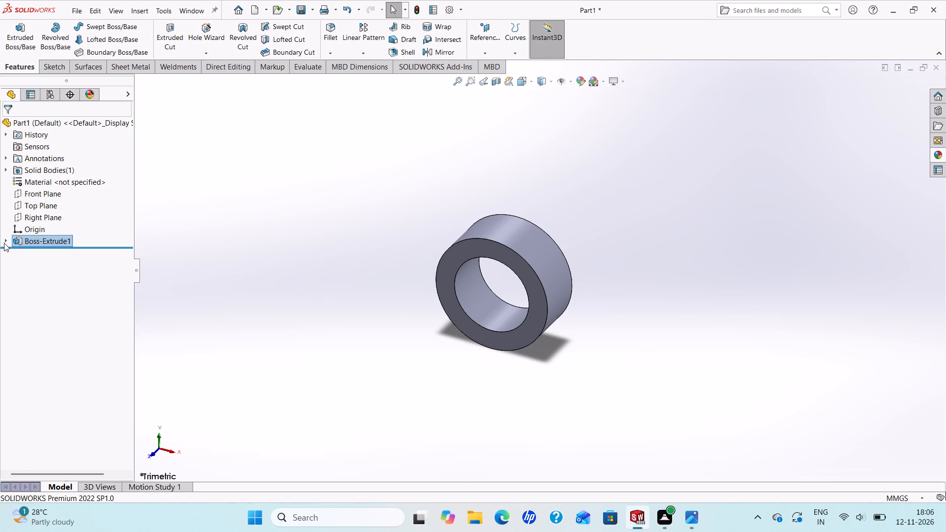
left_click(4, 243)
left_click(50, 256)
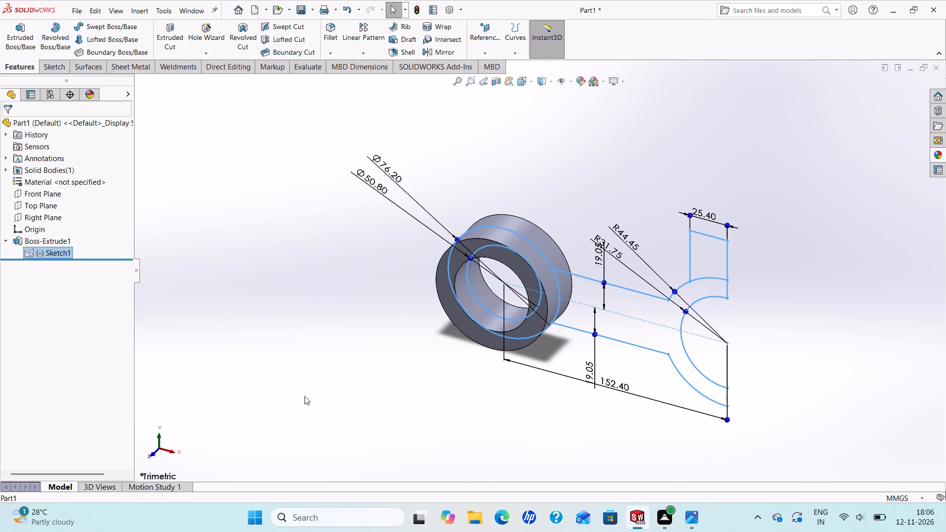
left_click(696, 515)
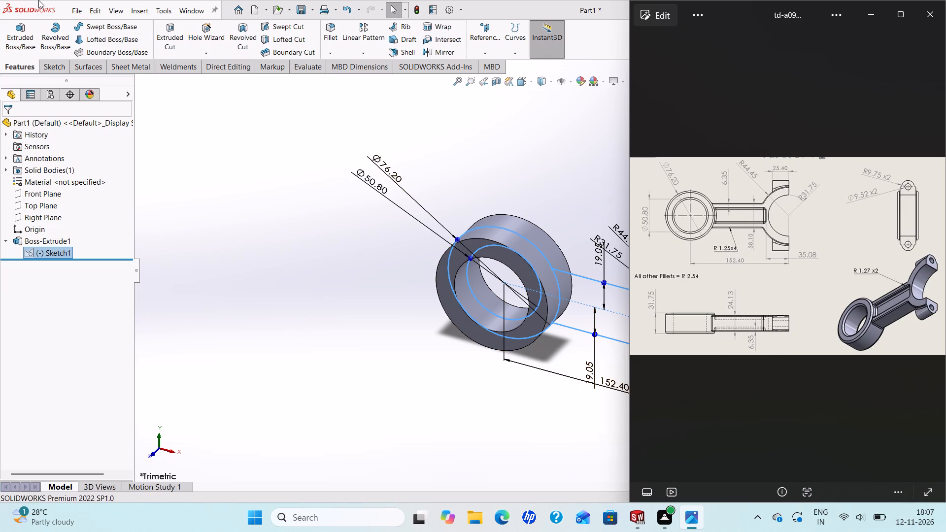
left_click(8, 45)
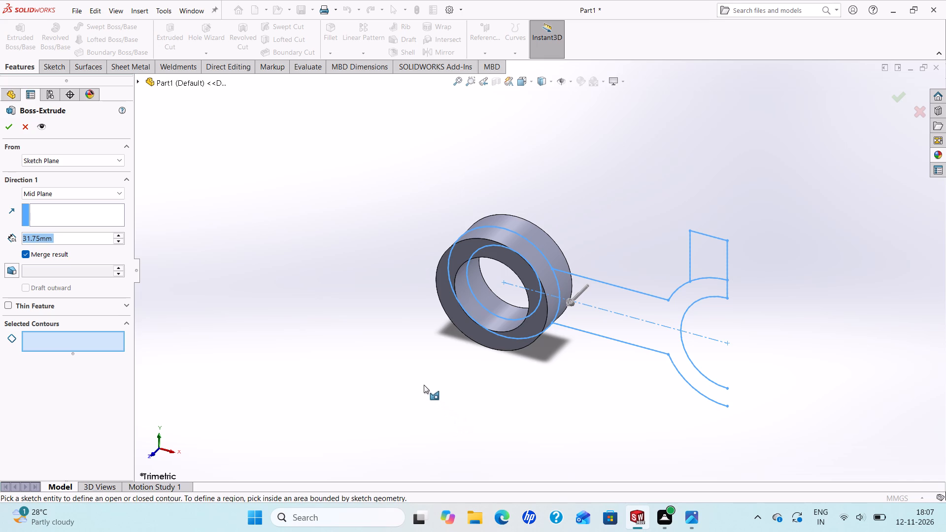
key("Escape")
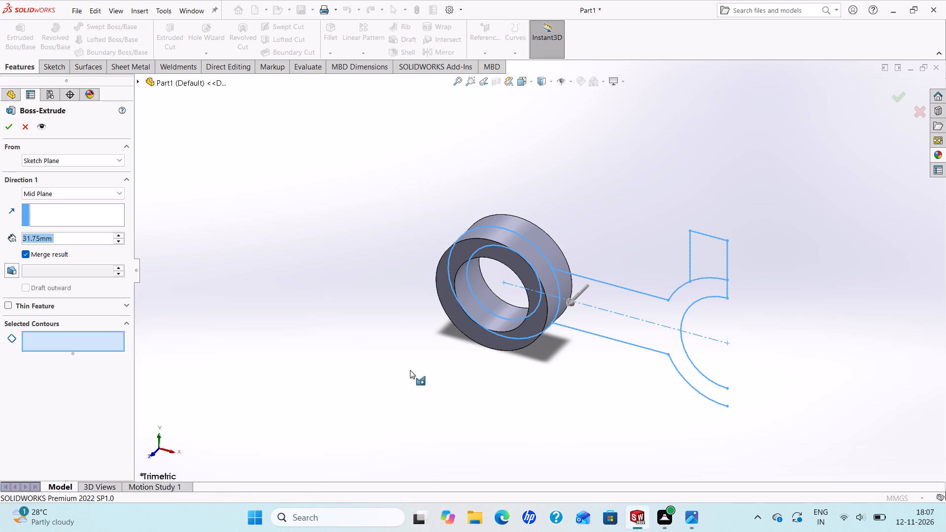
Reopen the ring extrusion's sketch and delete the 25.40 mm dimension and the top line of the upper lug outline.
right_click(53, 241)
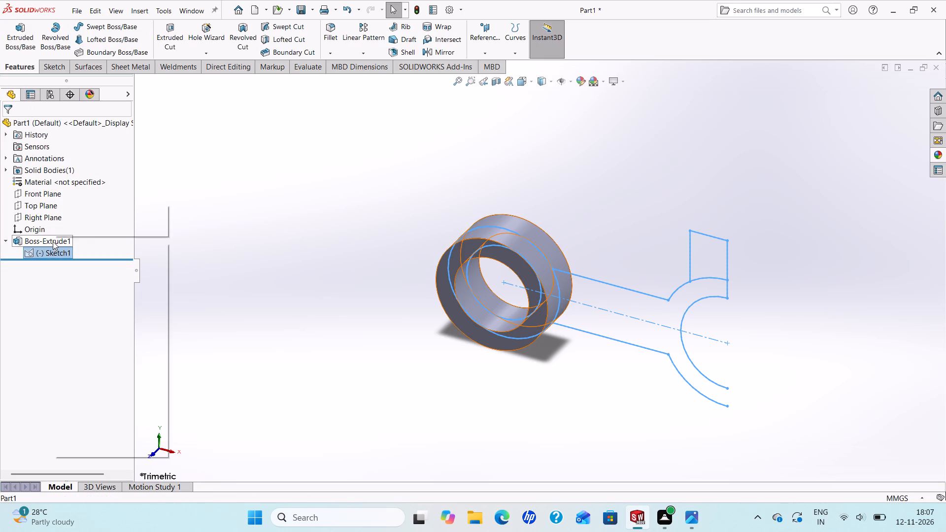
left_click(74, 209)
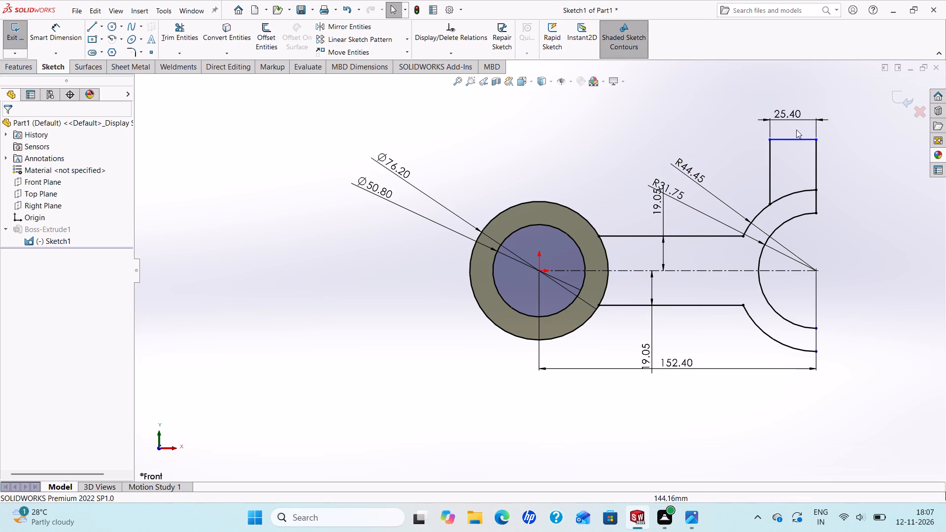
left_click(787, 119)
scroll(763, 190, "up", 1)
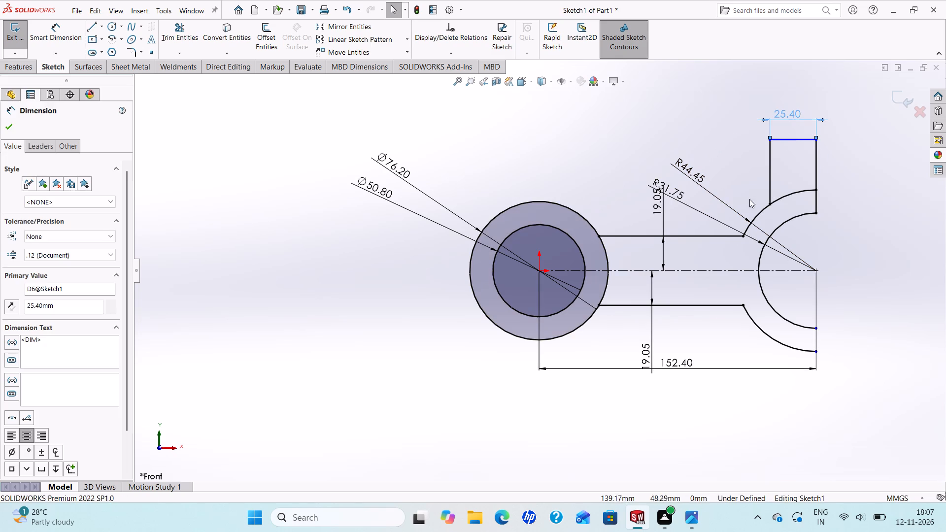
scroll(822, 190, "up", 1)
scroll(816, 192, "down", 1)
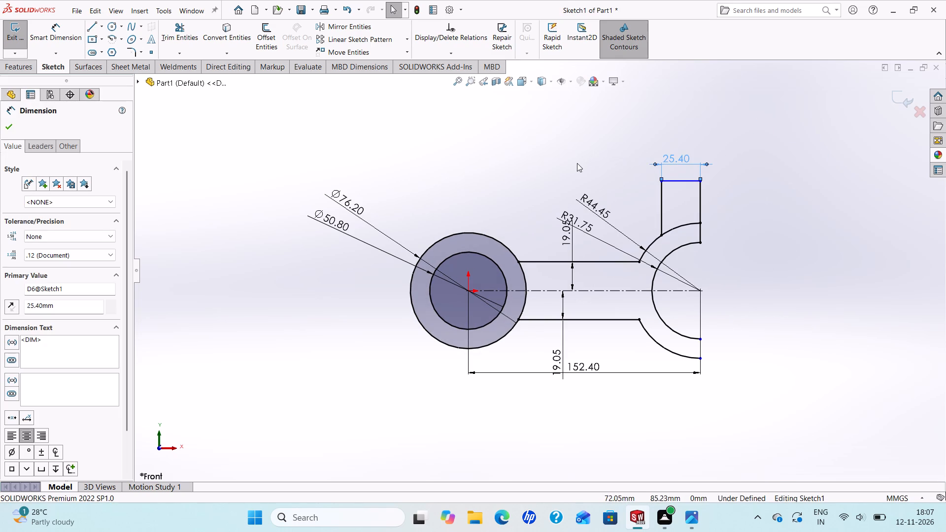
key("Delete")
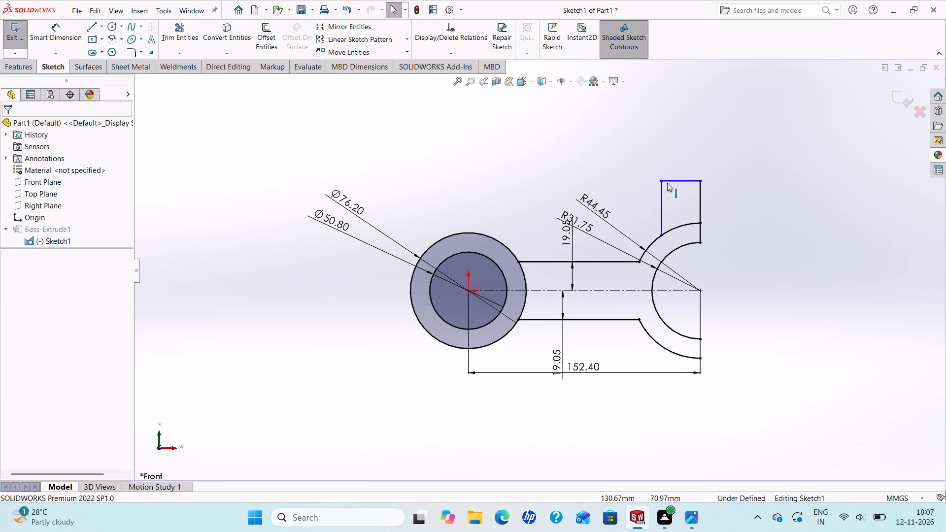
left_click(689, 181)
key("Delete")
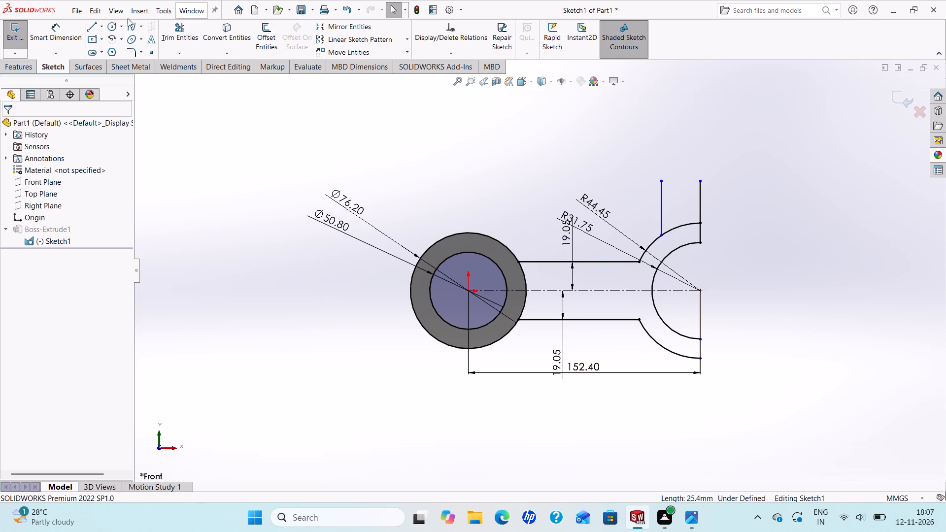
Draw a vertical 12.7 mm line closing the lower ends of the R31.75 and R44.45 arcs, and exit the sketch.
left_click(90, 28)
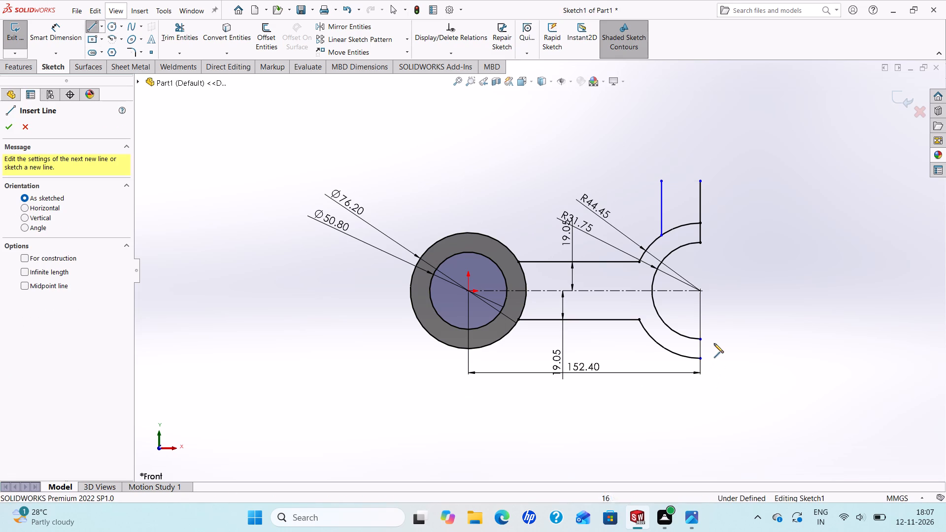
left_click(700, 337)
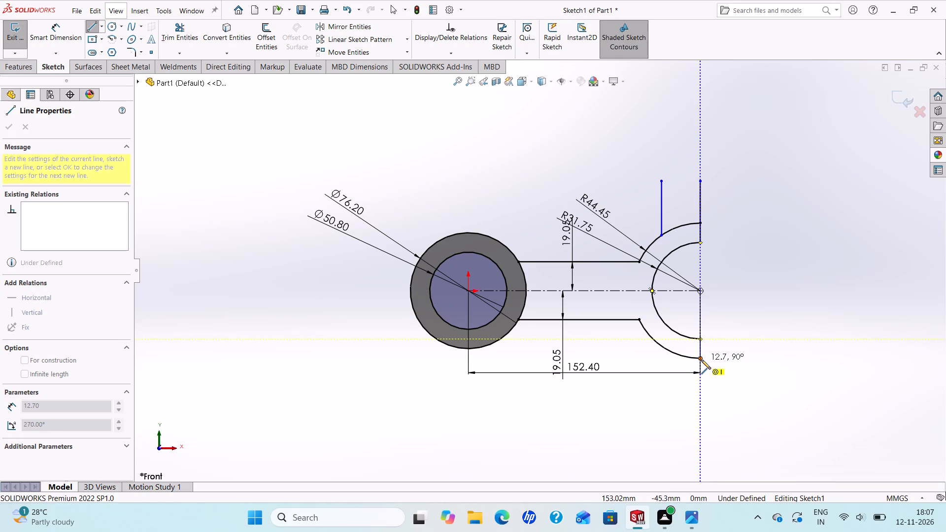
left_click(701, 360)
right_click(701, 360)
left_click(744, 370)
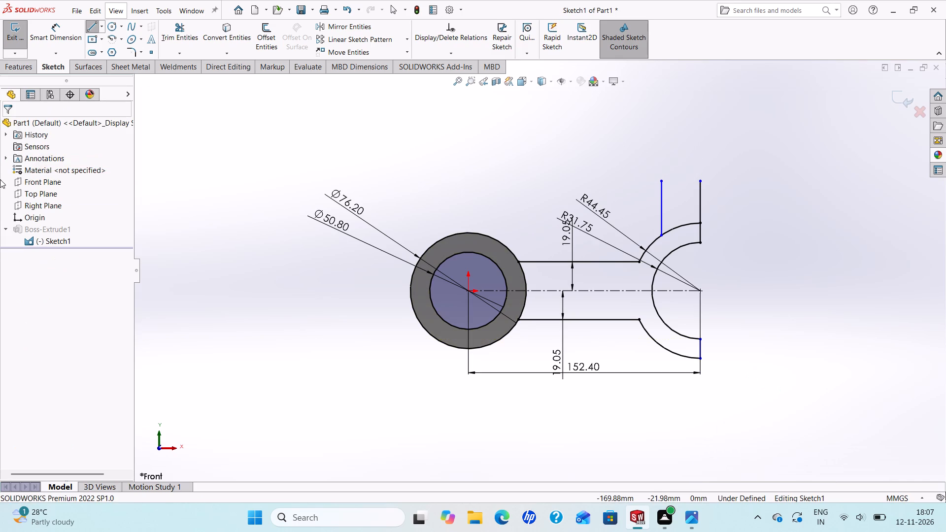
left_click(14, 37)
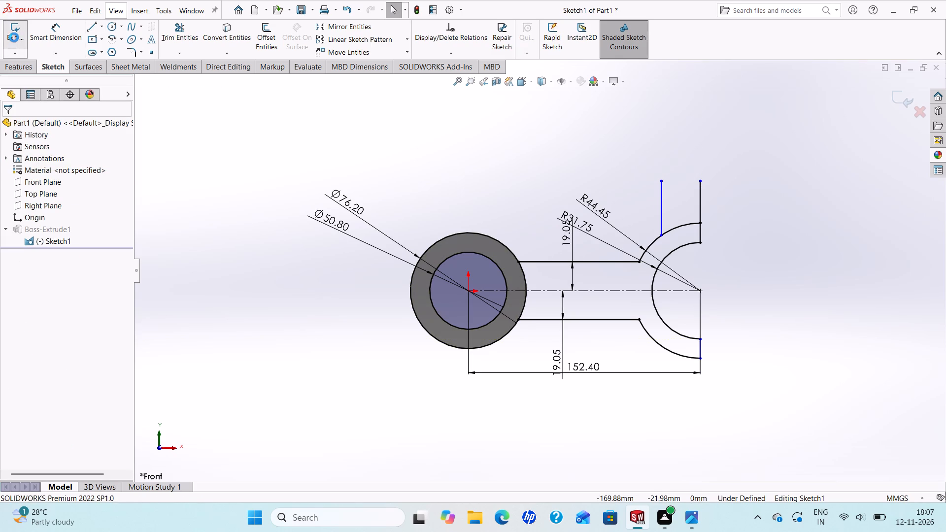
Extrude the rod and half-bore region of the existing sketch 24.13 mm using Mid Plane, checking the thickness in the reference drawing.
scroll(404, 263, "up", 1)
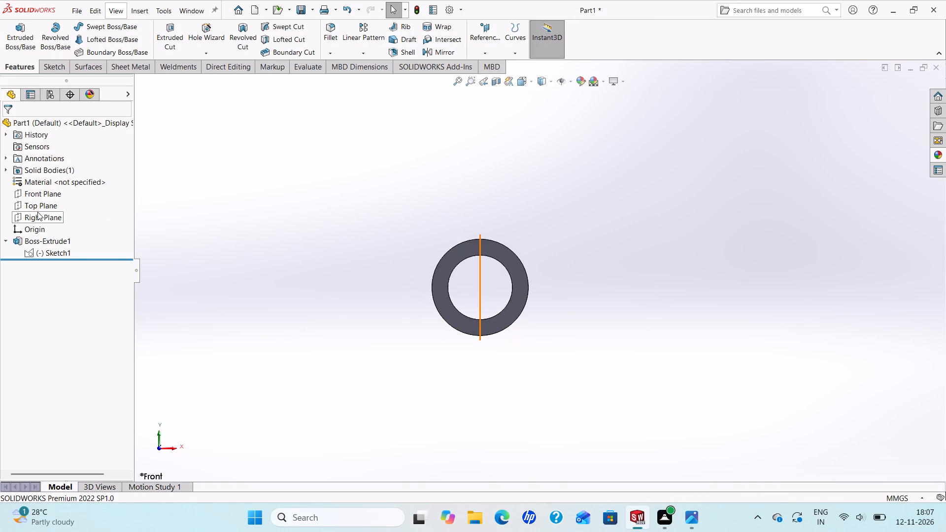
left_click(61, 252)
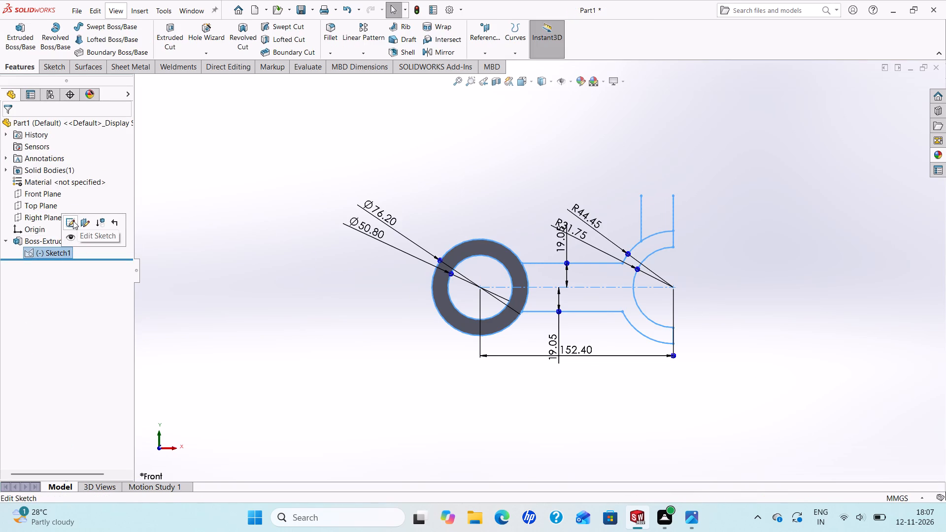
left_click(14, 35)
middle_click_drag(558, 301, 537, 331)
left_click(549, 299)
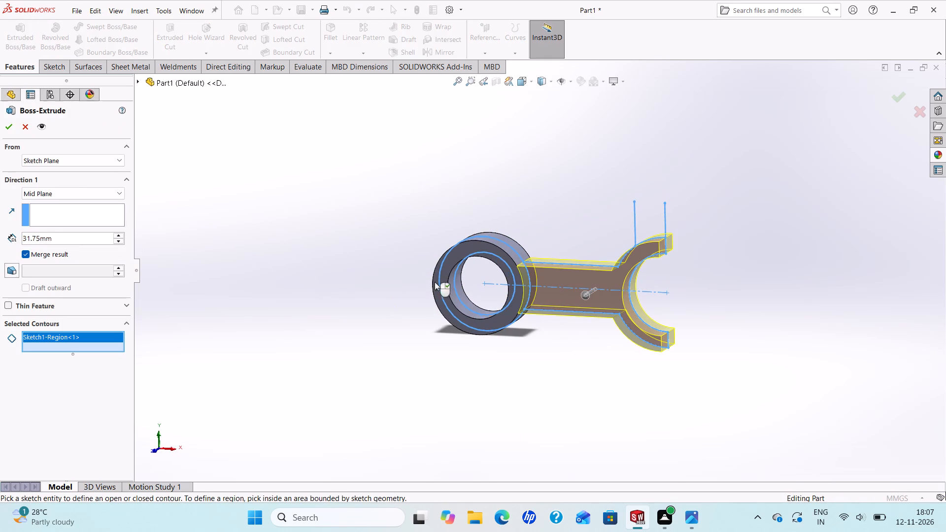
left_click_drag(62, 238, 0, 238)
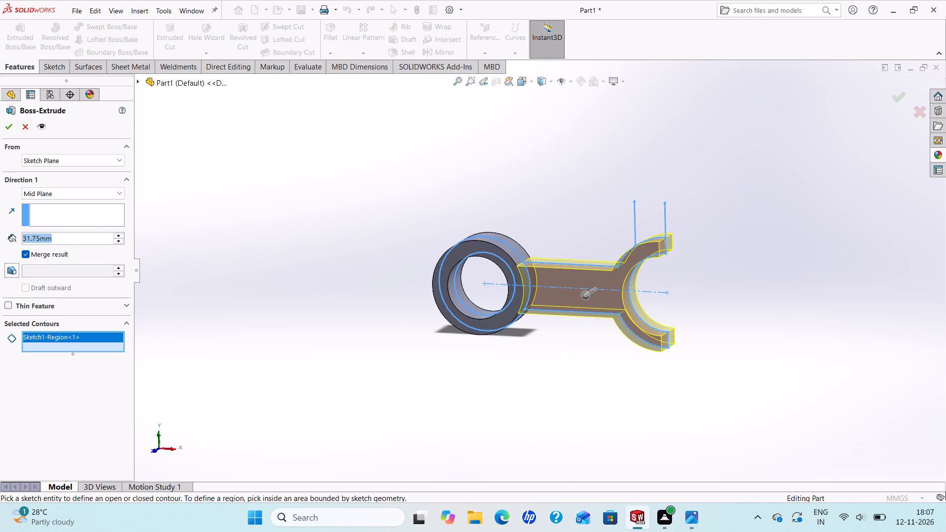
left_click_drag(0, 238, 0, 246)
type("24")
key("Return")
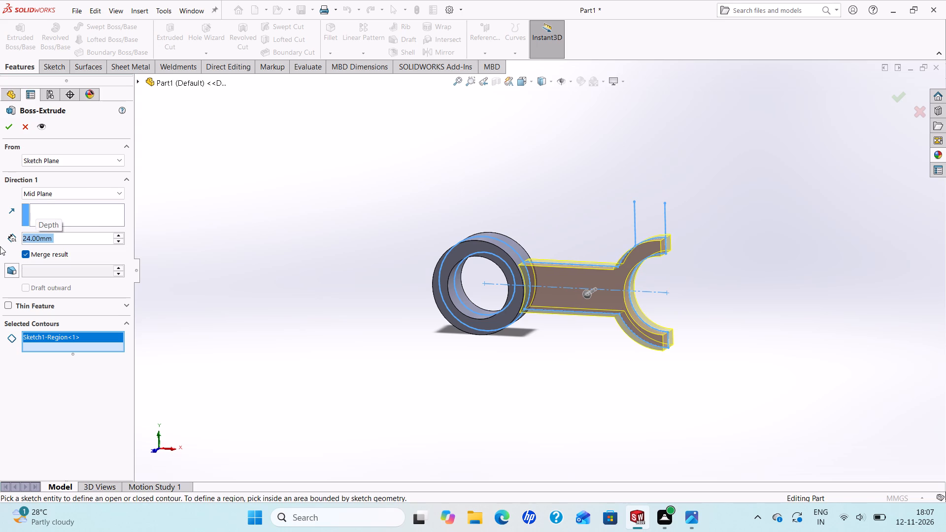
left_click(700, 517)
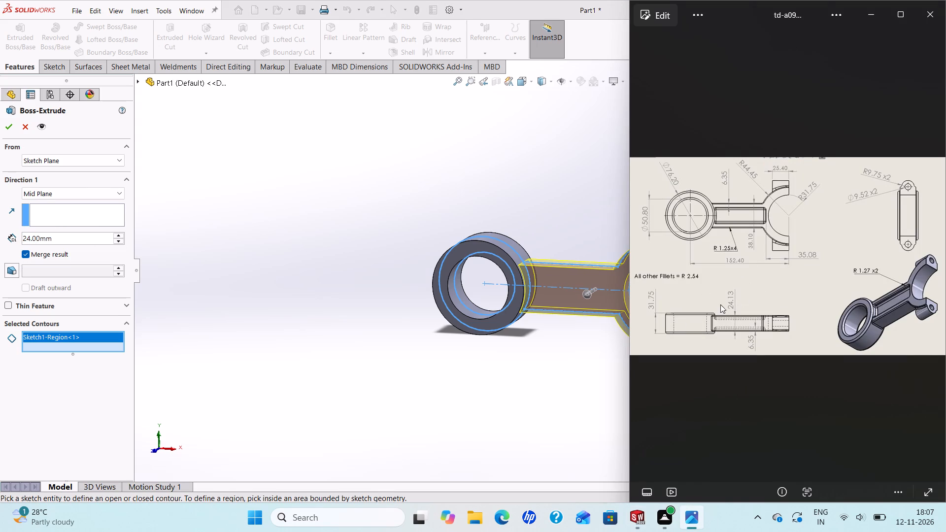
left_click(51, 239)
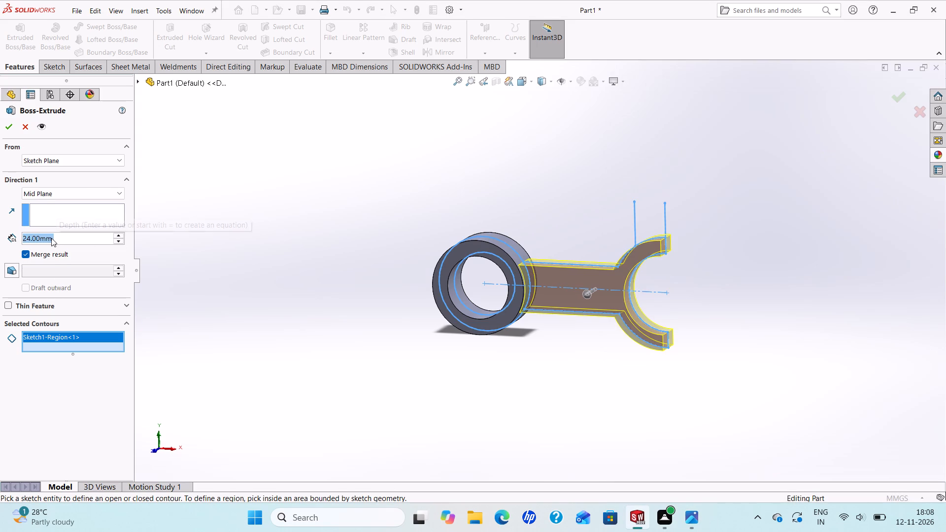
type("24.13")
key("Return")
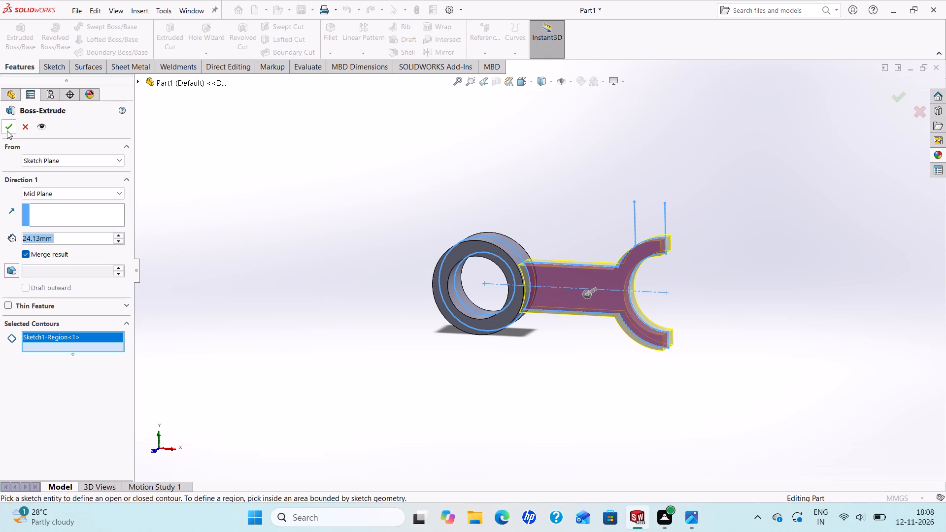
left_click(11, 129)
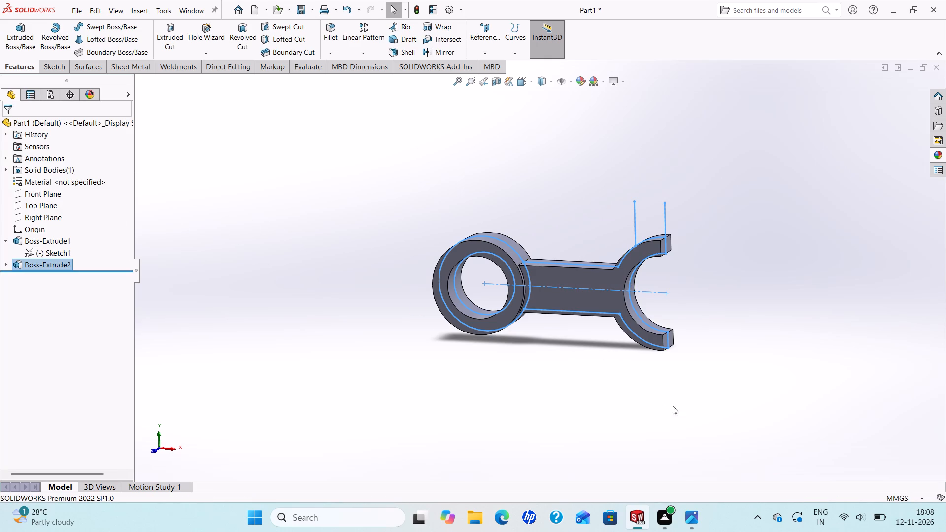
Examine the reference drawing's front, bottom and end views for the half-bore end and its lugs, and close the drawing.
left_click(689, 519)
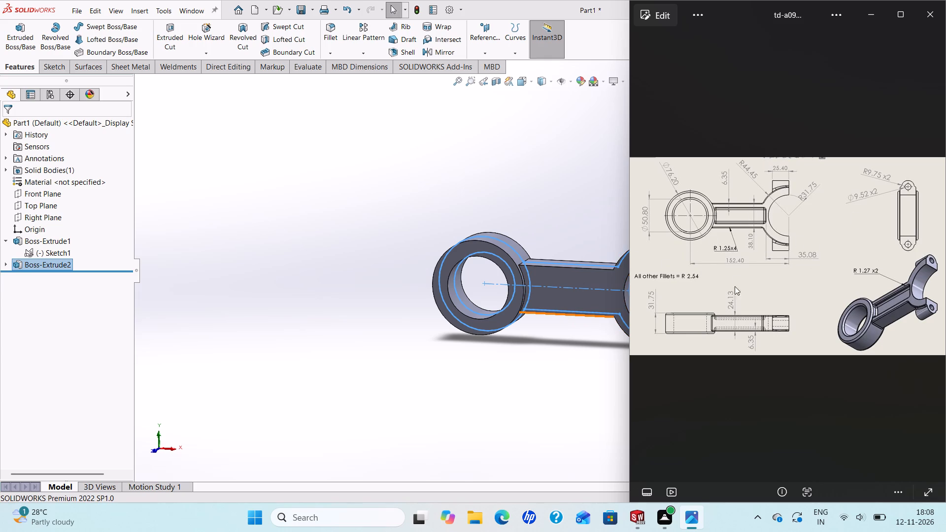
scroll(729, 343, "down", 4)
scroll(735, 333, "up", 2)
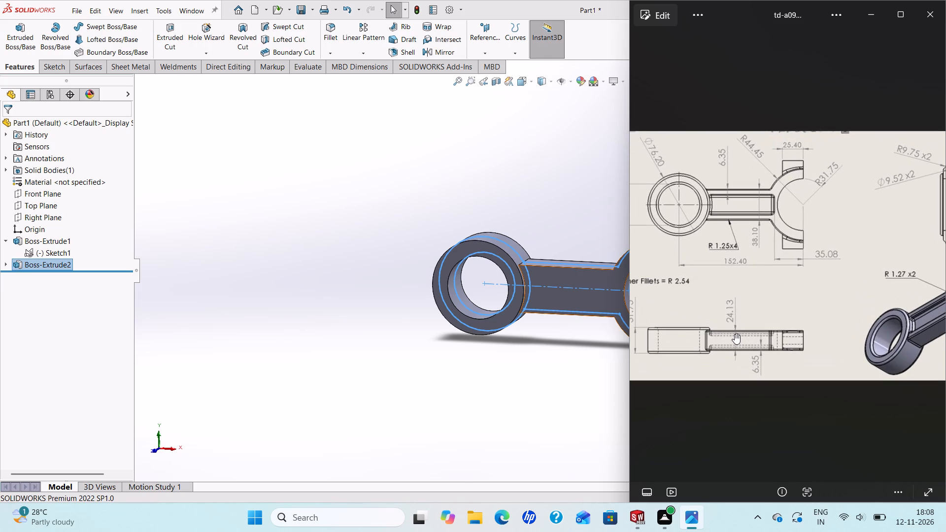
scroll(735, 342, "down", 3)
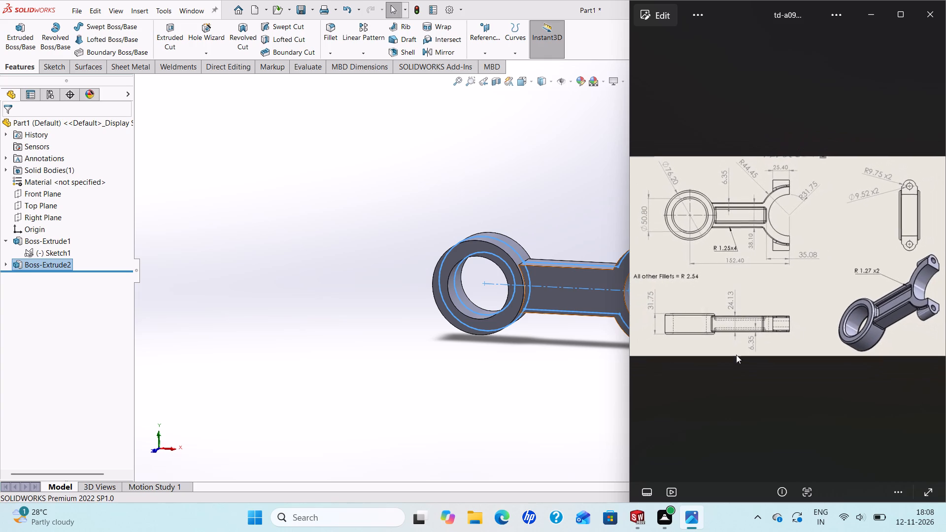
scroll(843, 285, "down", 2)
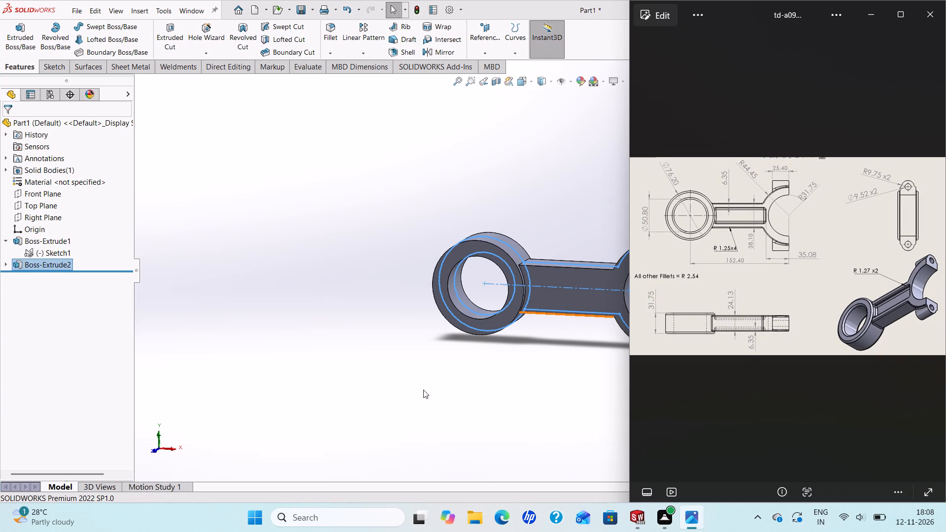
key("Escape")
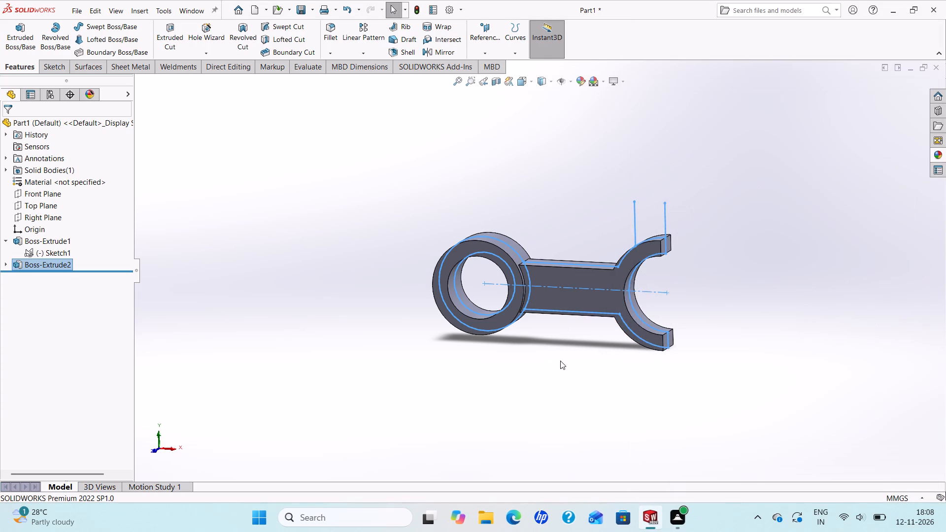
key("Escape")
Sketch two concentric circles, radii about 4.3 and 8 mm, on the half bore's upper end face, centred on its top edge's midpoint.
middle_click_drag(677, 292, 619, 325)
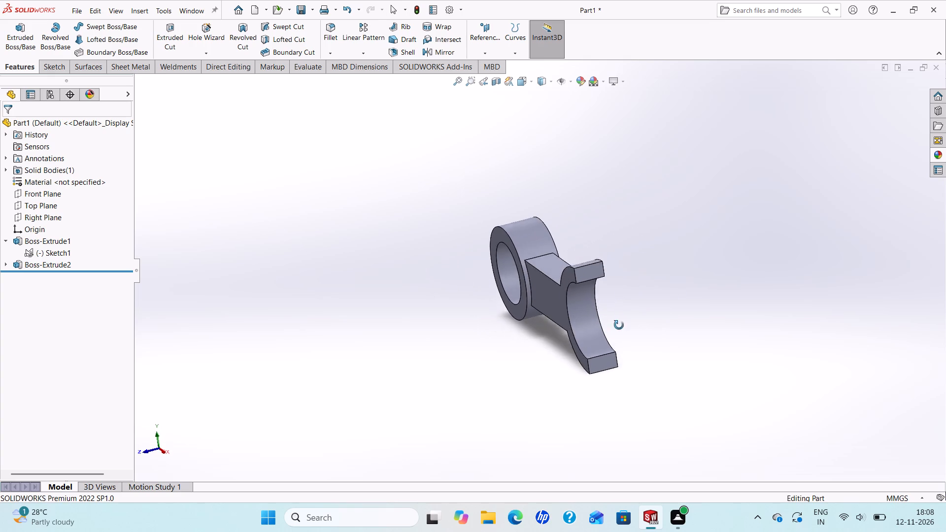
middle_click_drag(619, 325, 615, 294)
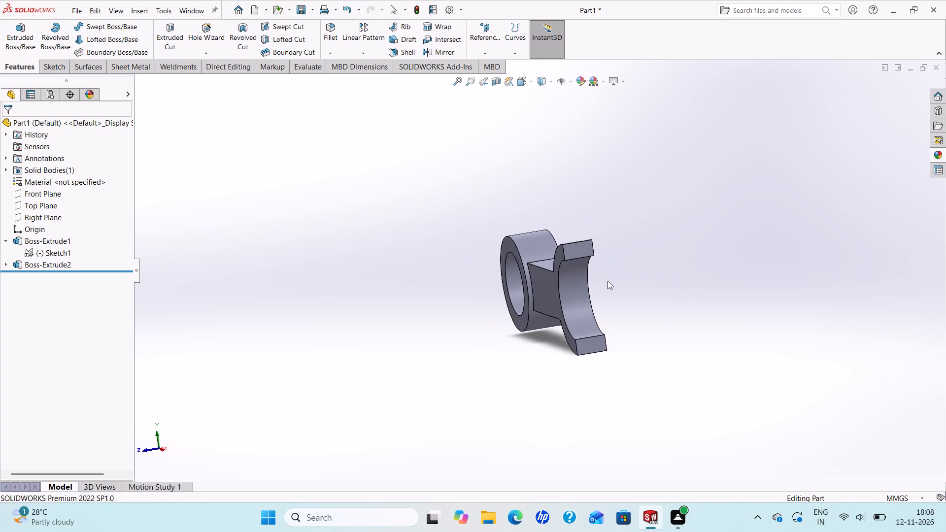
scroll(606, 275, "down", 2)
left_click(557, 234)
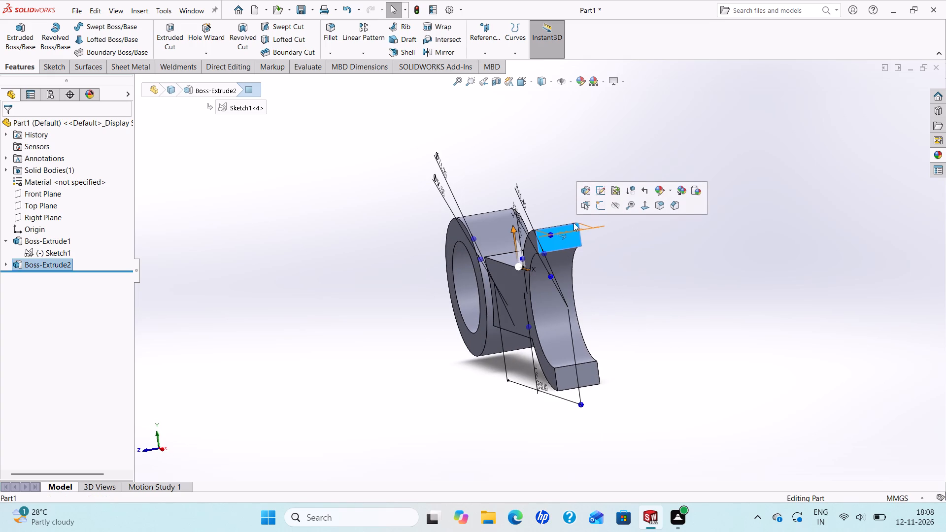
left_click(597, 208)
scroll(566, 235, "up", 2)
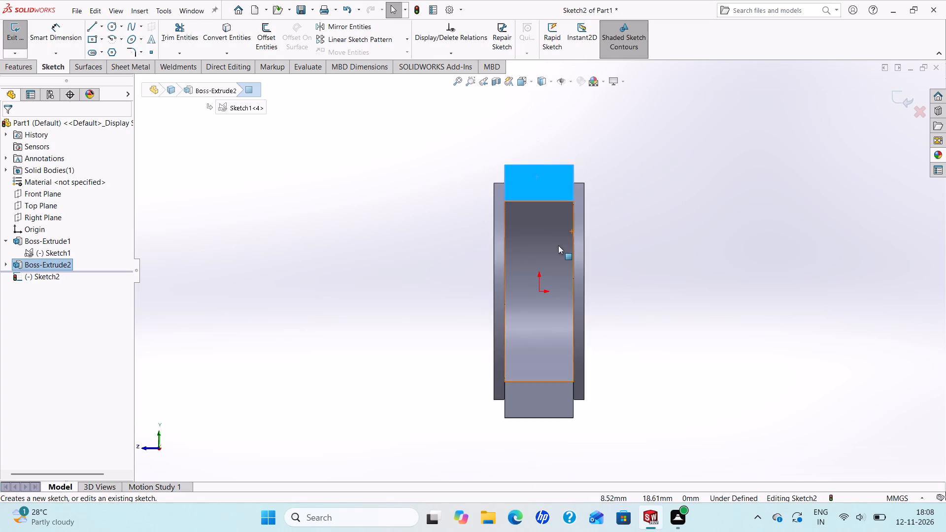
left_click(109, 27)
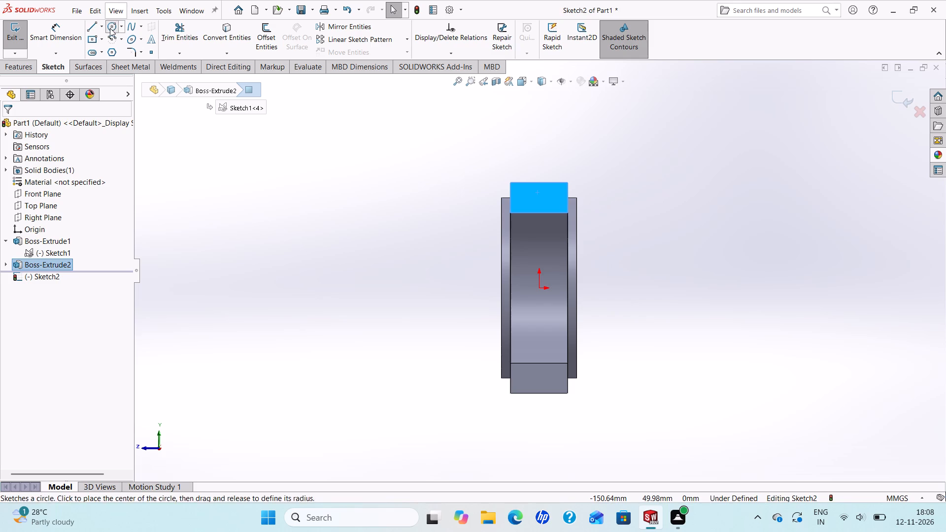
left_click(539, 182)
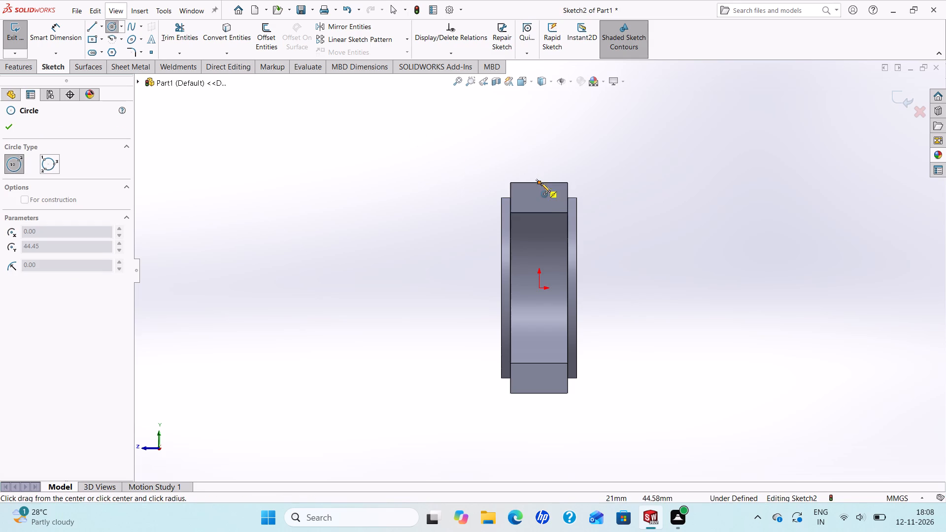
left_click(546, 190)
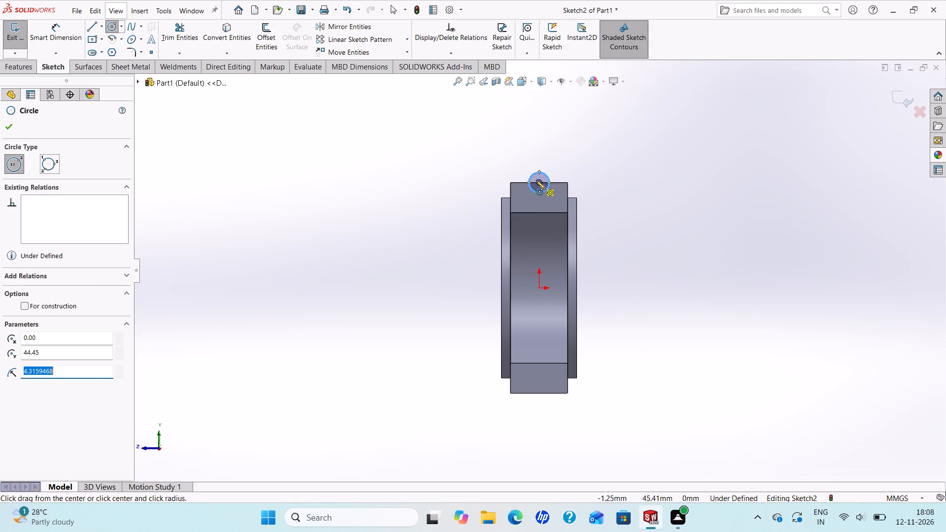
left_click(540, 180)
left_click(553, 196)
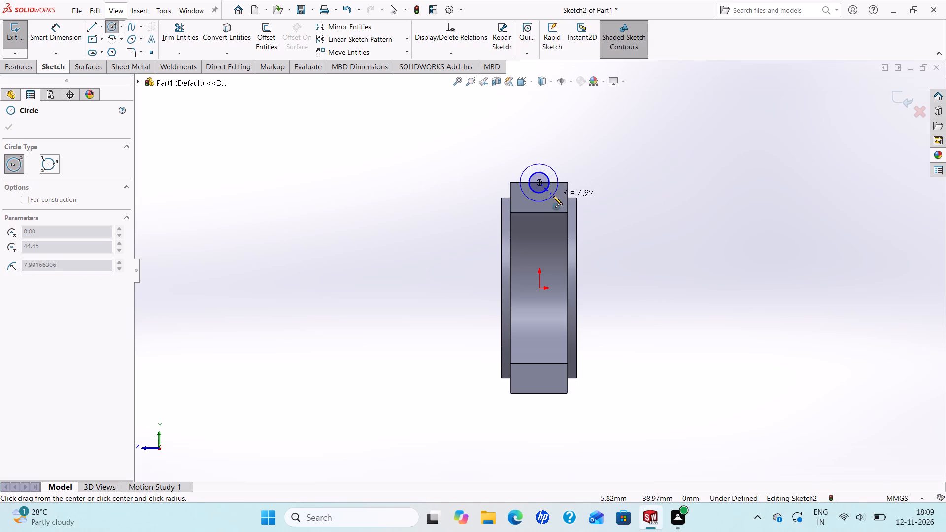
right_click(553, 196)
left_click(584, 203)
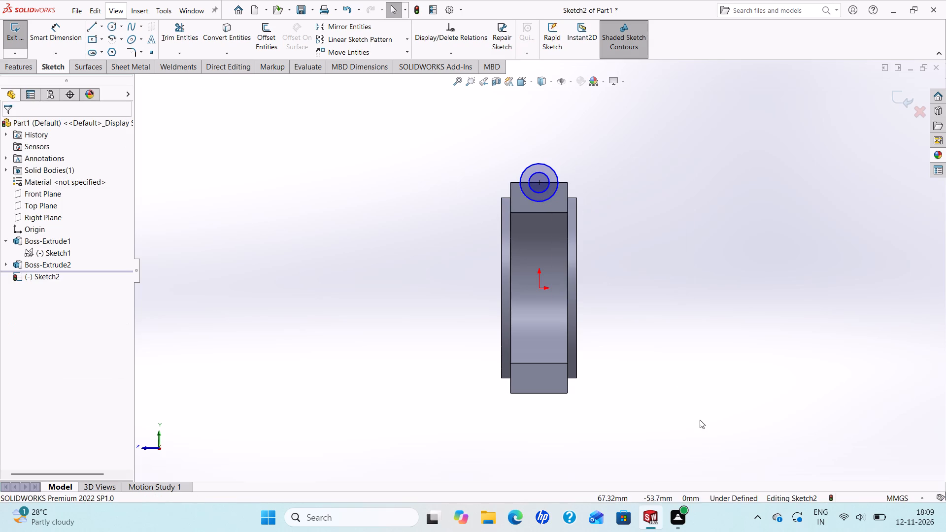
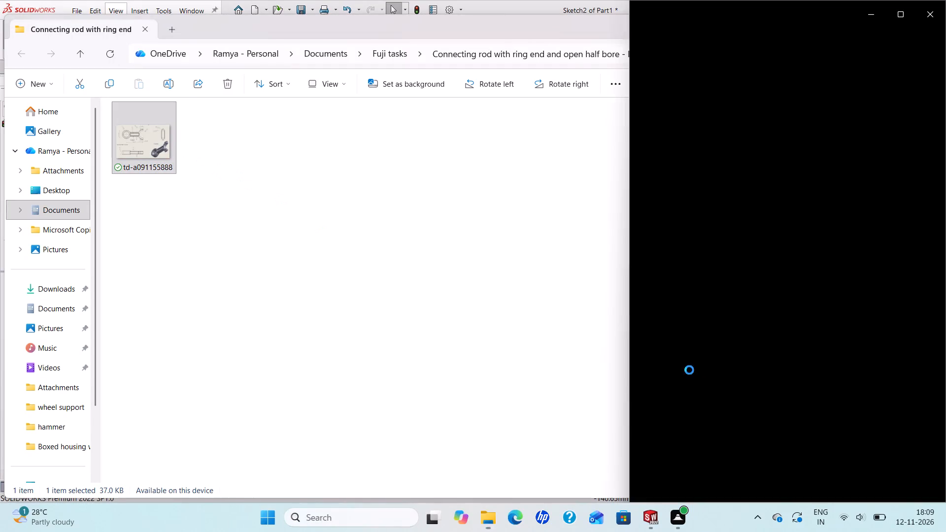
Close the reference drawing's folder window and return to the lug sketch on the half bore's end face.
left_click(441, 202)
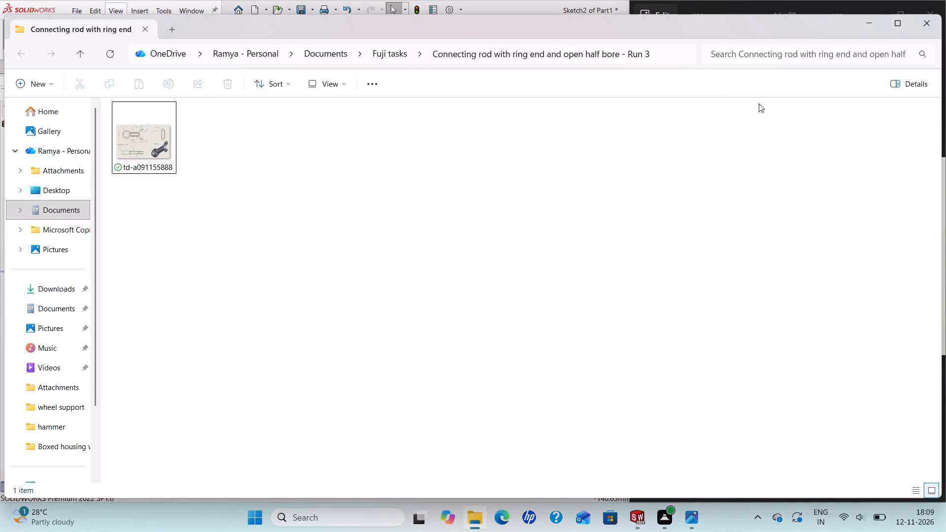
left_click(929, 23)
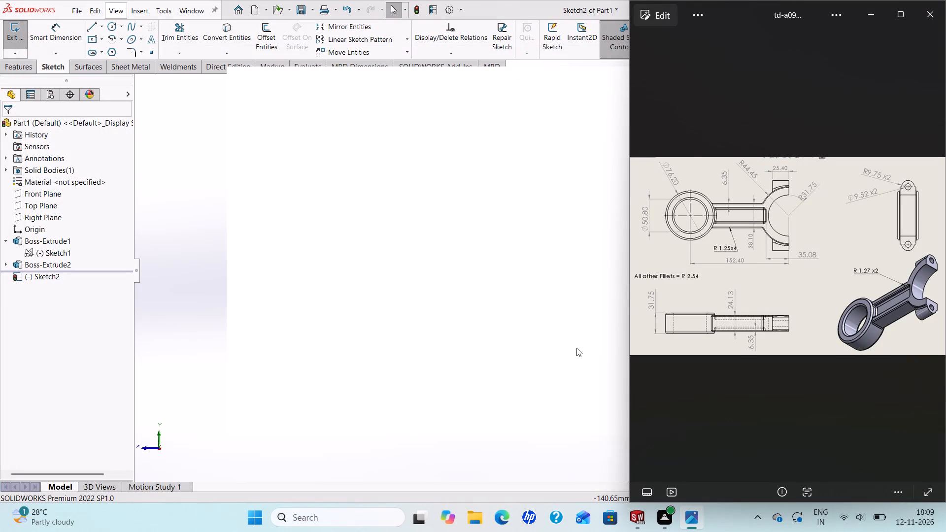
left_click(212, 288)
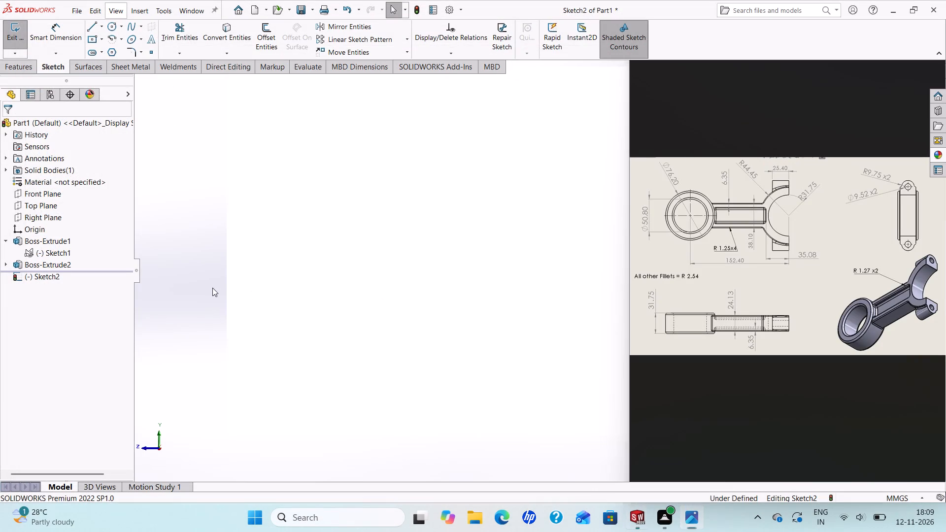
scroll(482, 292, "up", 1)
scroll(516, 235, "down", 2)
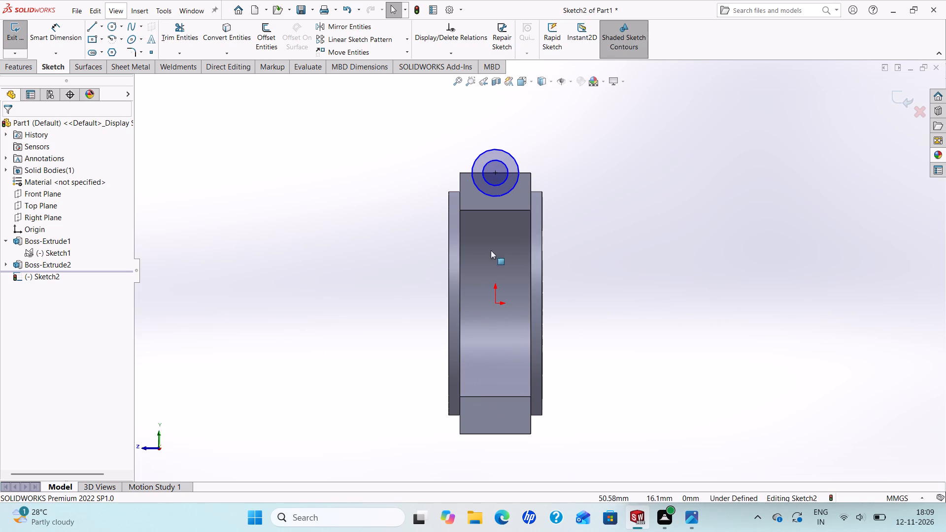
Check the lug hole size in the reference drawing and dimension the inner circle's diameter as 9.52 mm.
left_click(688, 518)
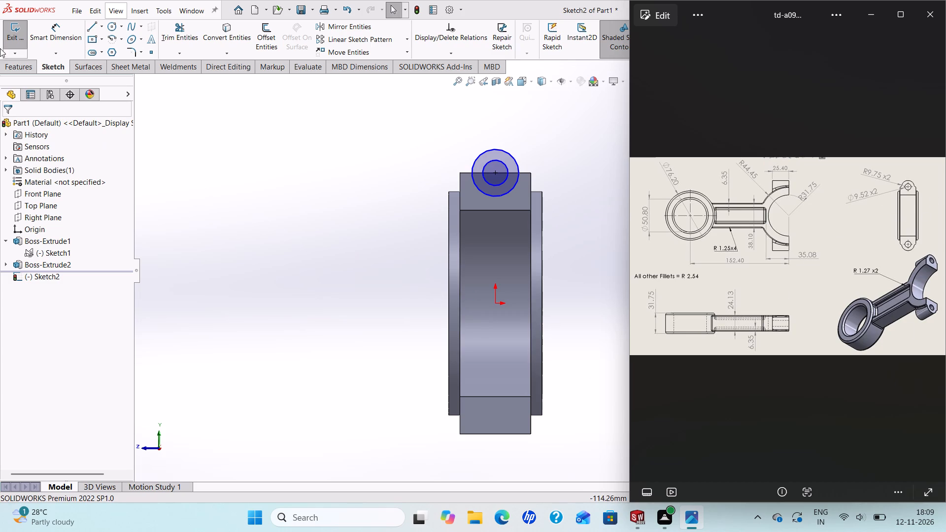
left_click(61, 41)
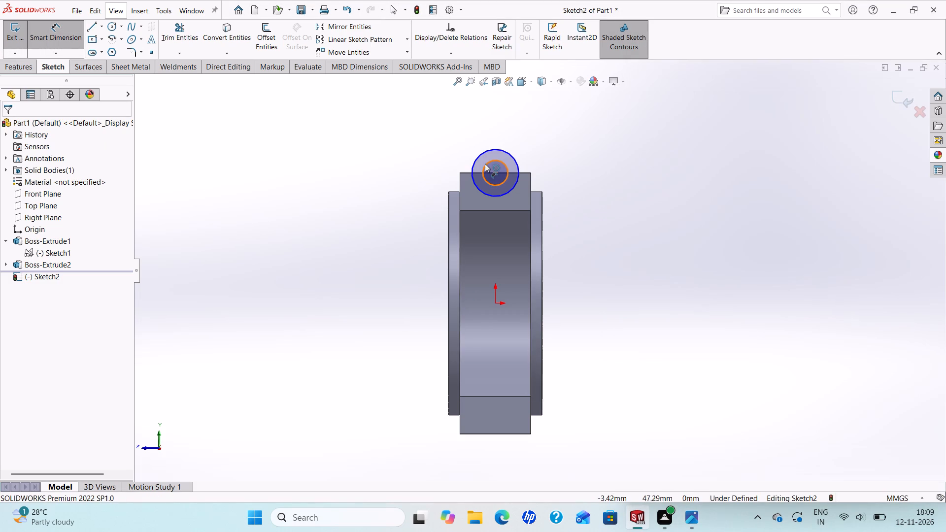
left_click(485, 164)
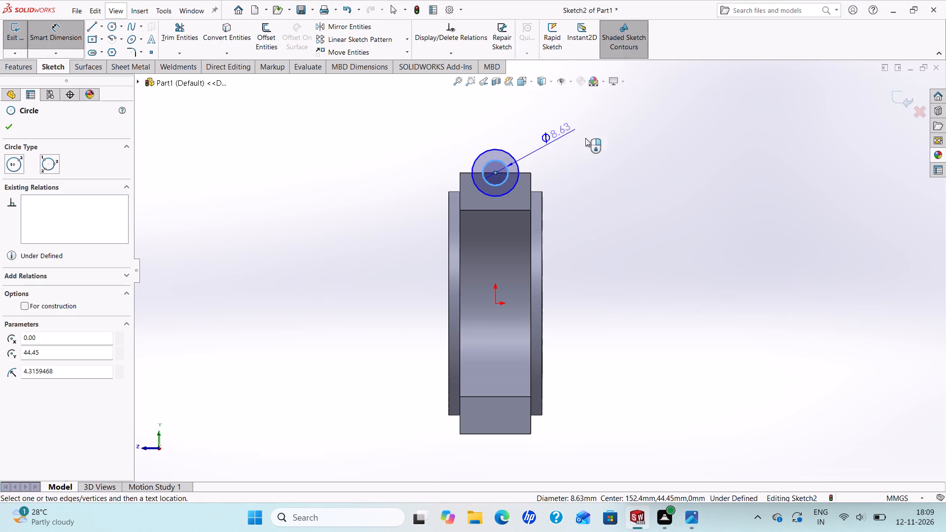
left_click(626, 145)
type("9.52")
key("Return")
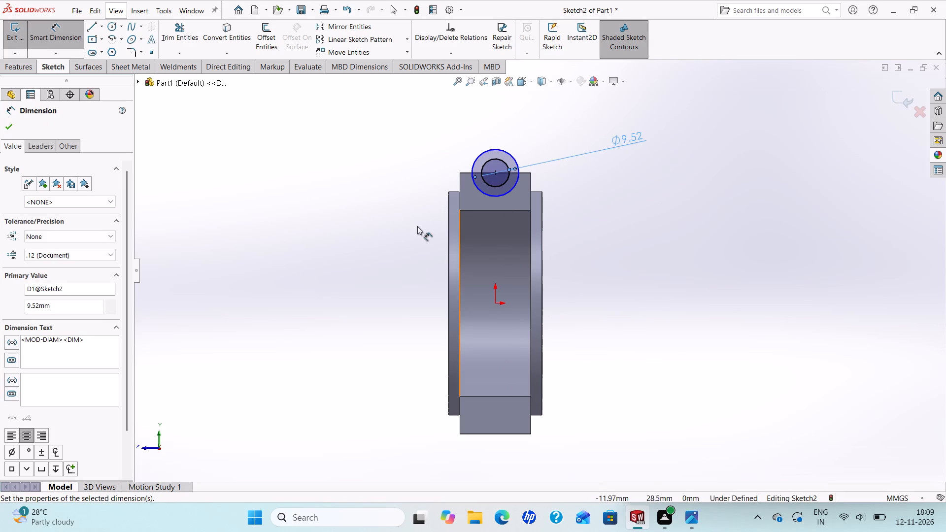
left_click(9, 128)
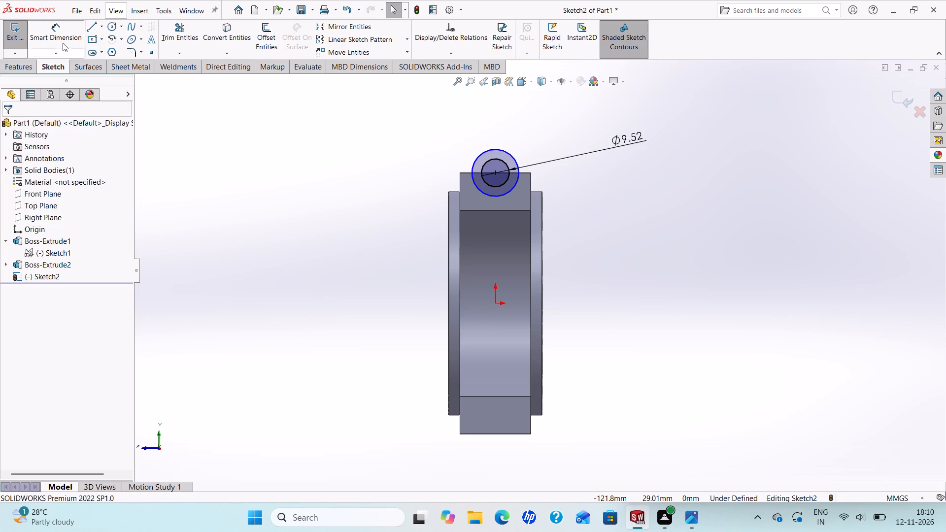
Dimension the outer lug circle's diameter as 19.5 mm.
left_click(50, 28)
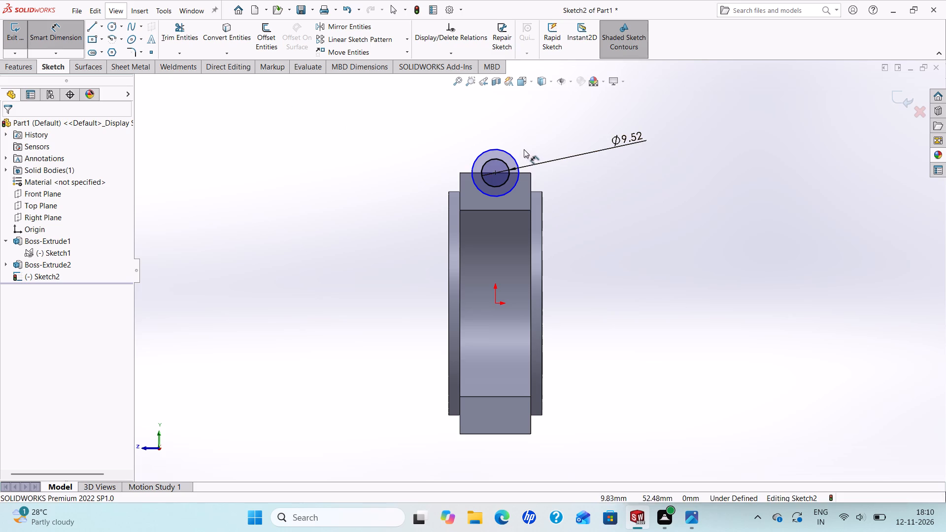
left_click(514, 154)
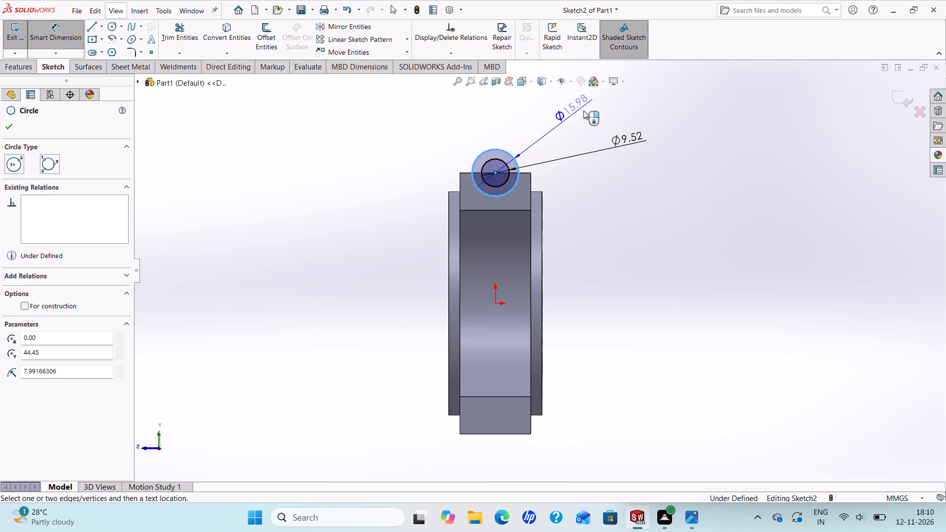
left_click(597, 113)
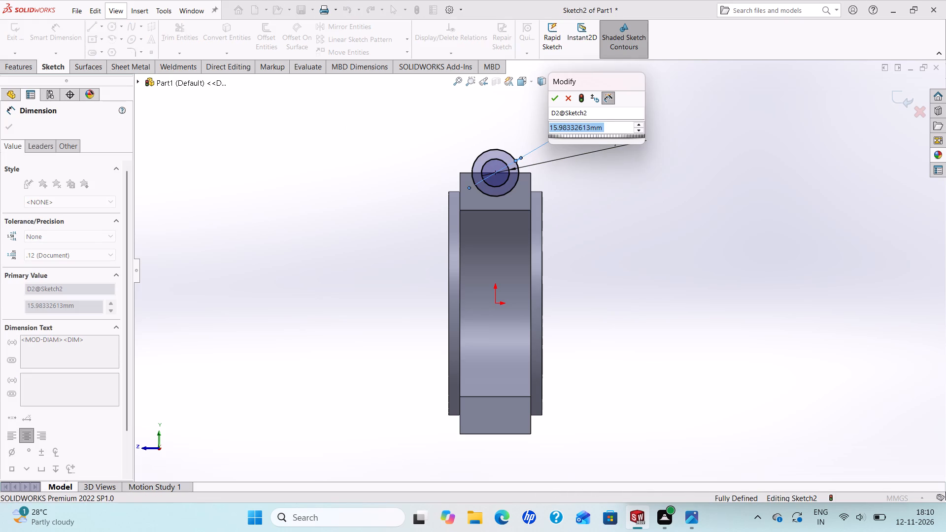
key("9")
key("period")
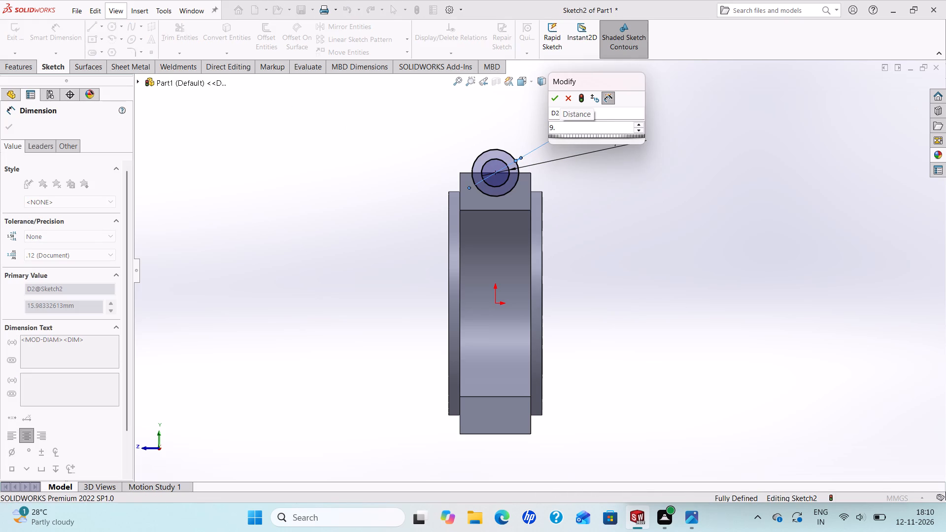
type("75")
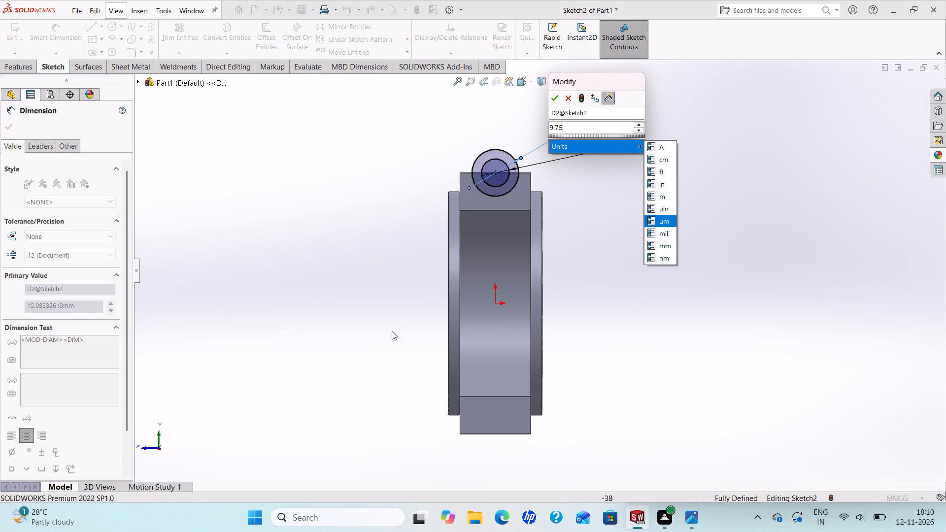
left_click_drag(583, 127, 471, 136)
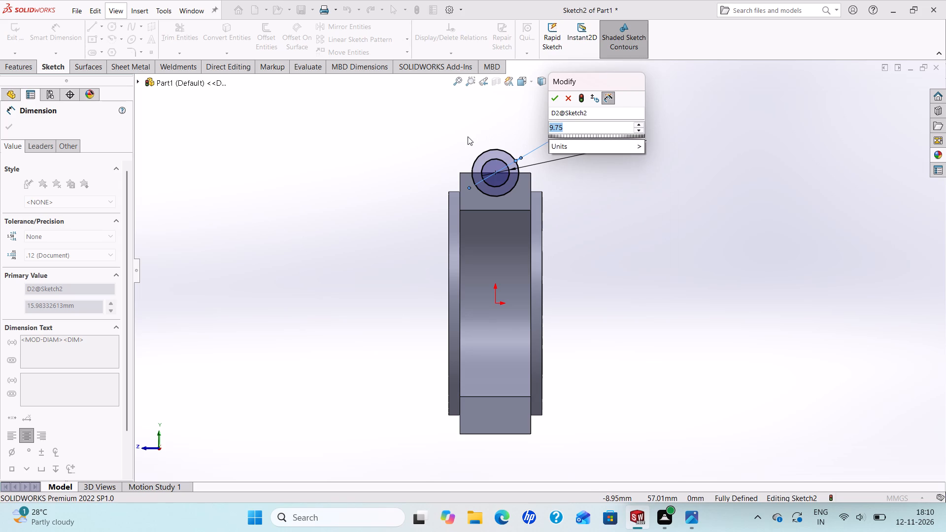
key("BackSpace")
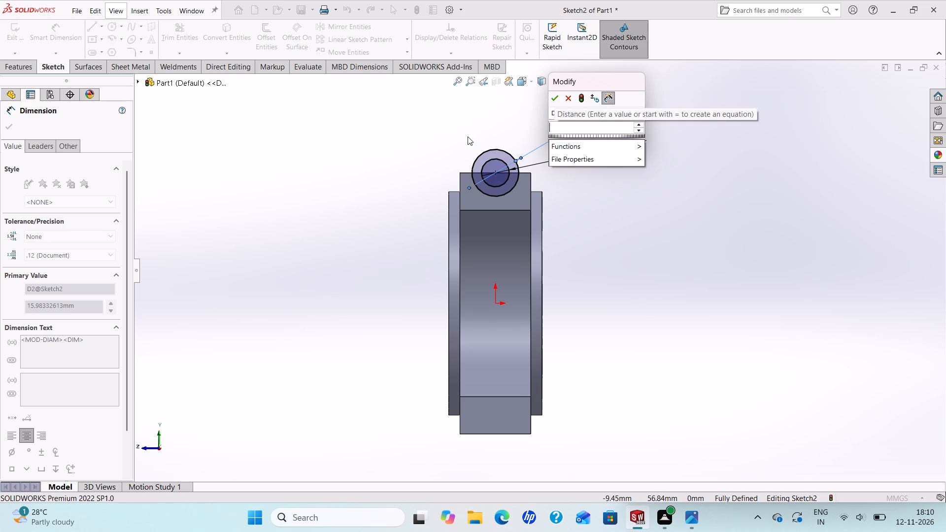
type("19.5")
key("Return")
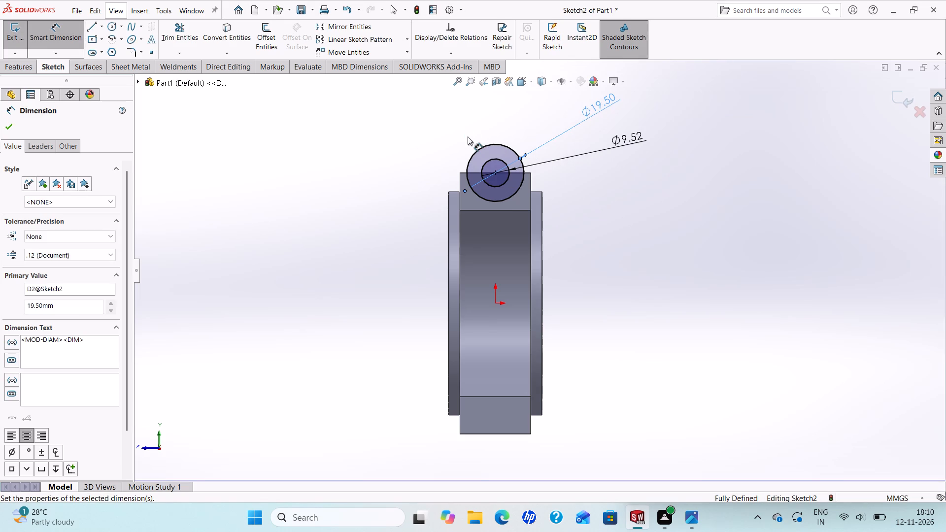
left_click(3, 125)
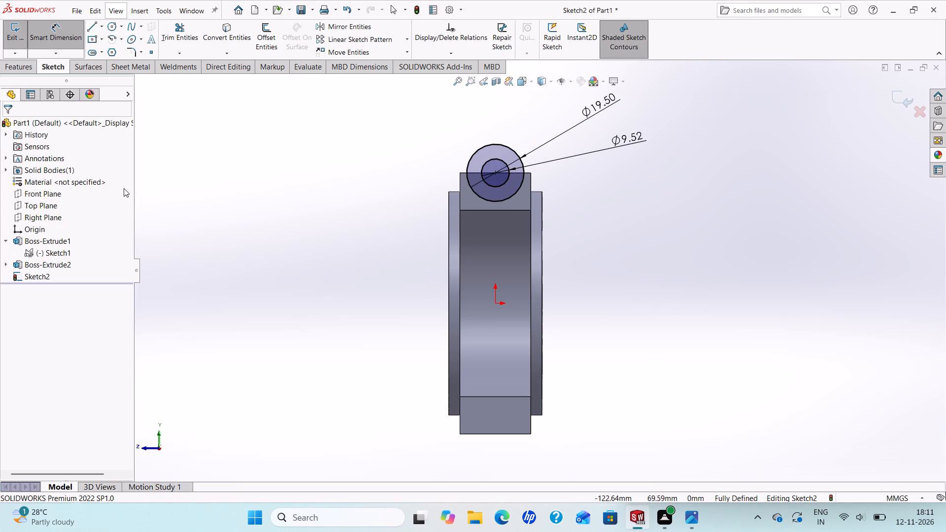
Check the lug shape in the reference drawing and convert the upper end face's top edge into a sketch line.
left_click(690, 520)
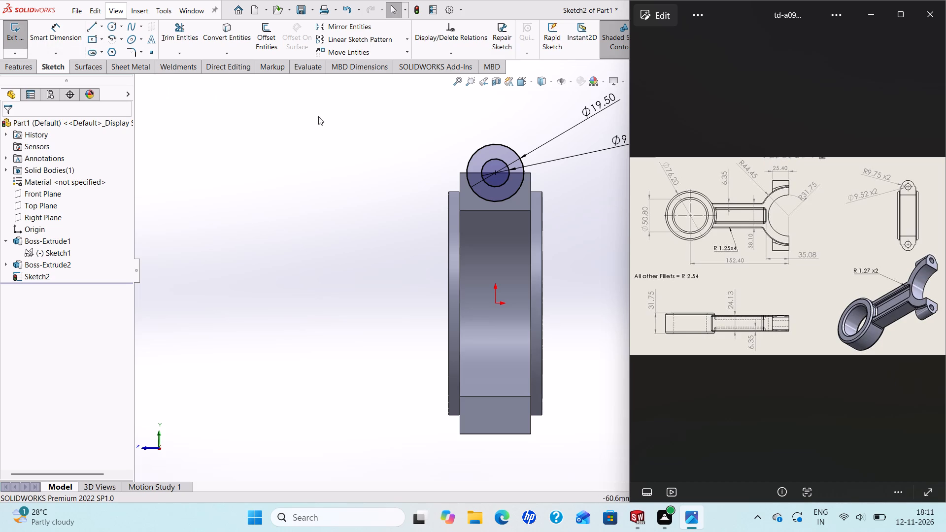
left_click(183, 34)
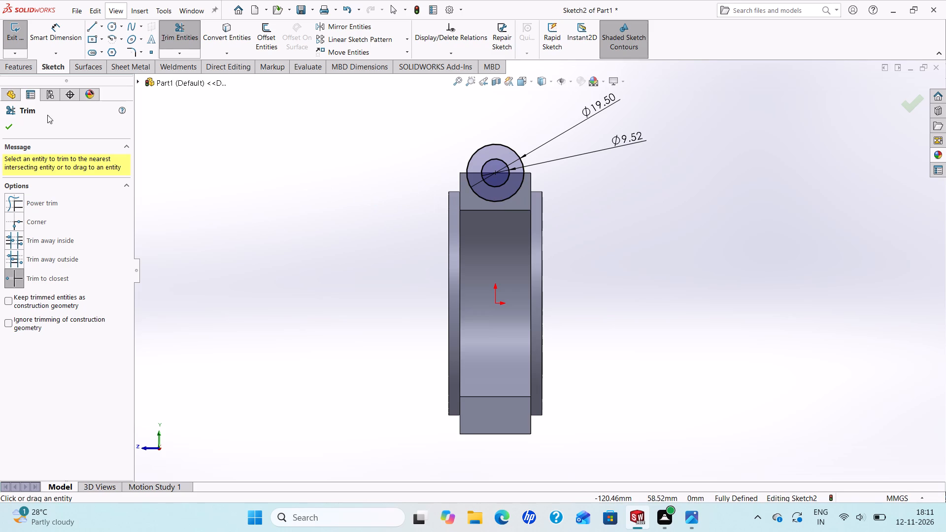
left_click(9, 127)
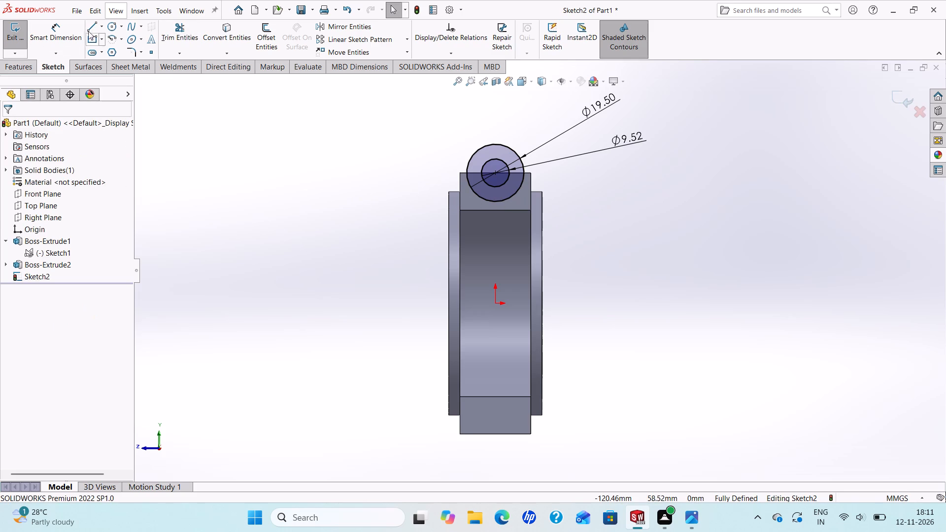
left_click(220, 47)
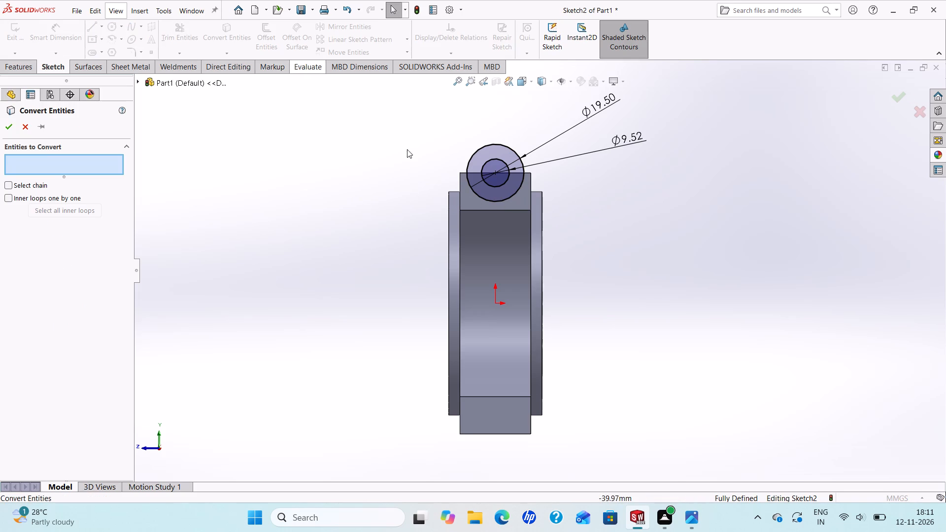
scroll(471, 183, "down", 3)
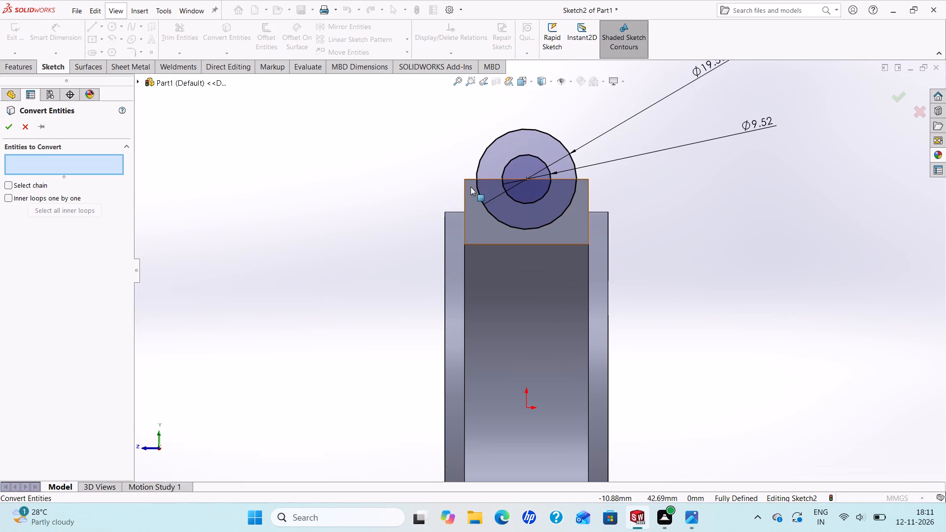
left_click(471, 179)
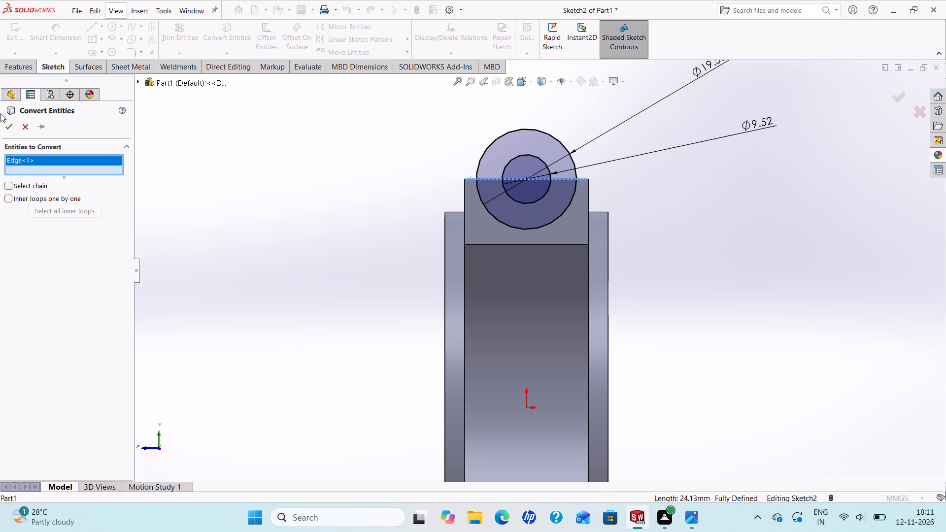
left_click(10, 128)
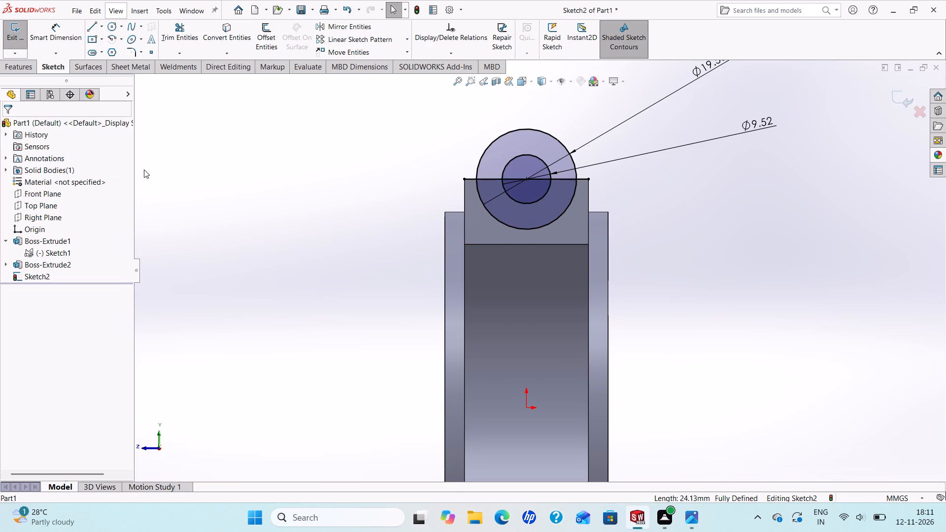
Trim away the half of the 19.5 mm circle lying below the converted edge line.
left_click(174, 36)
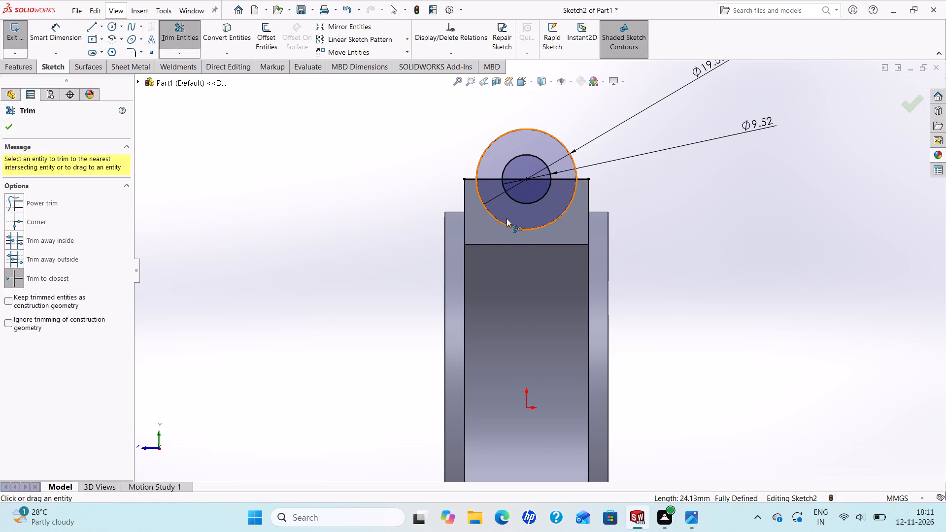
left_click(507, 224)
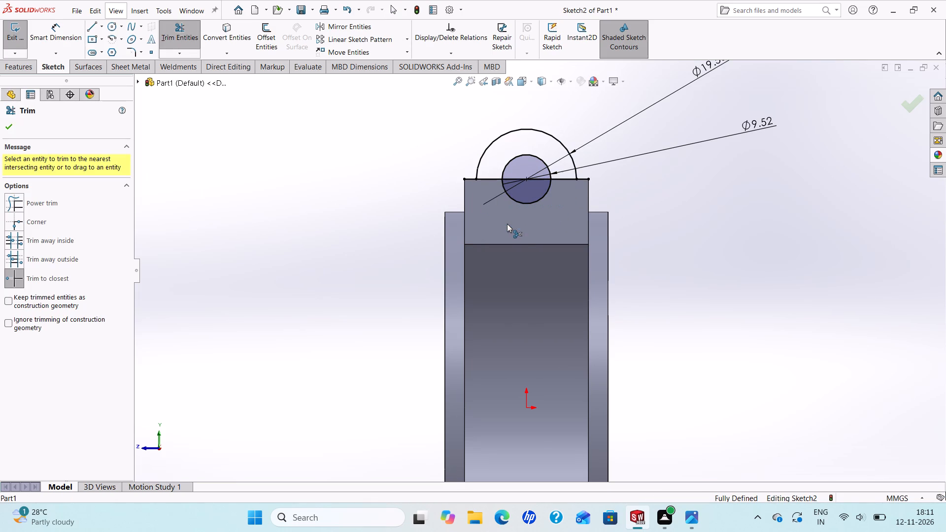
scroll(523, 196, "up", 3)
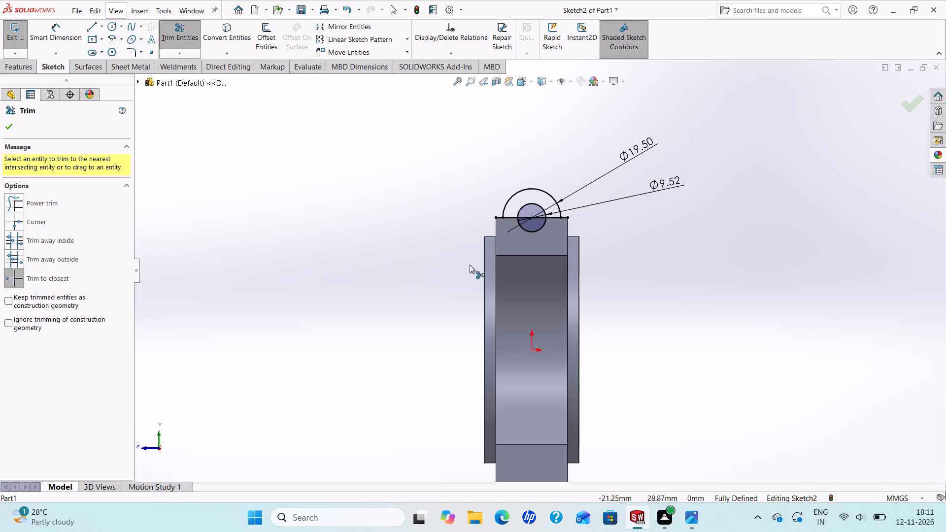
left_click(4, 131)
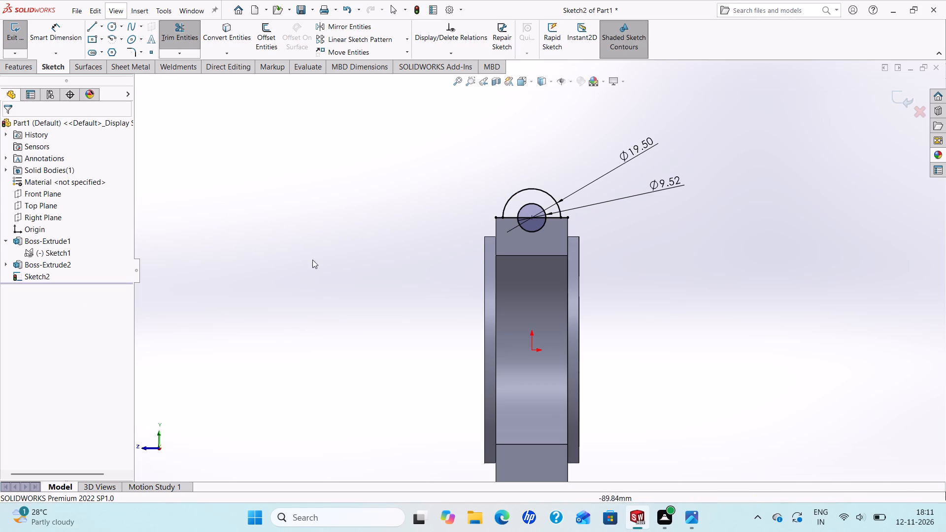
Recheck the lug in the reference drawing and trim both ends of the converted line that extend beyond the outer arc.
scroll(336, 240, "up", 2)
middle_click_drag(405, 288, 443, 315)
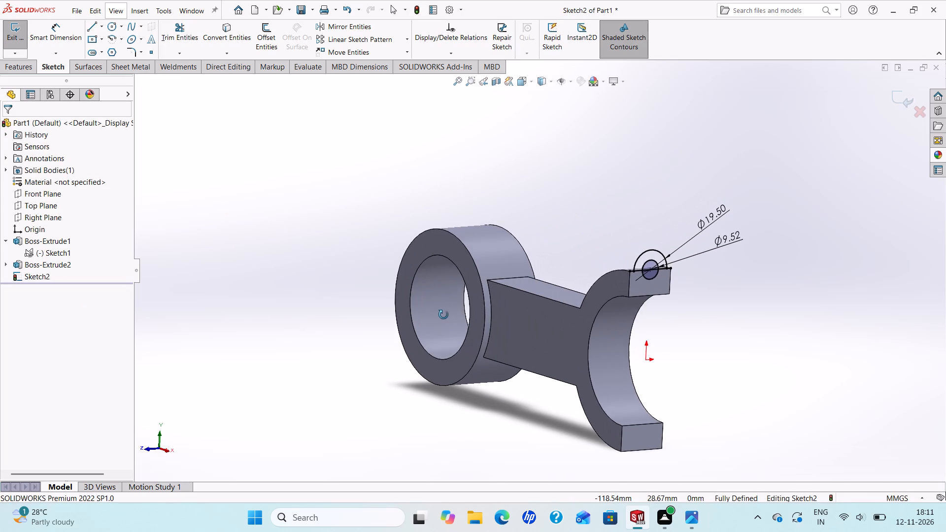
middle_click_drag(443, 315, 417, 291)
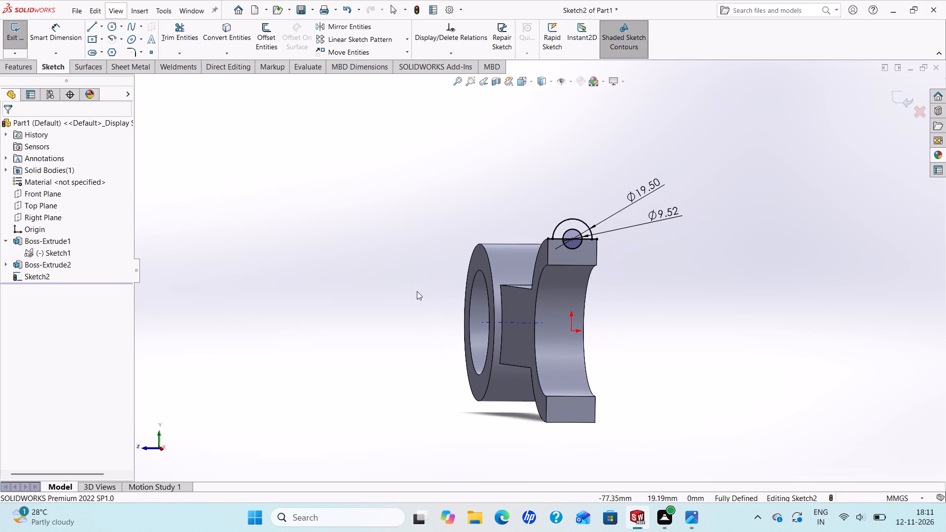
left_click(684, 518)
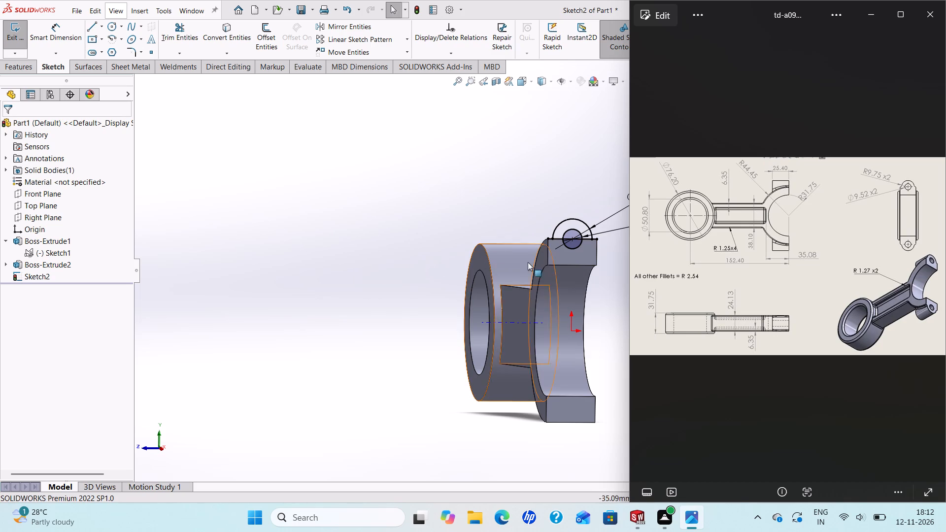
left_click(183, 38)
scroll(617, 250, "down", 5)
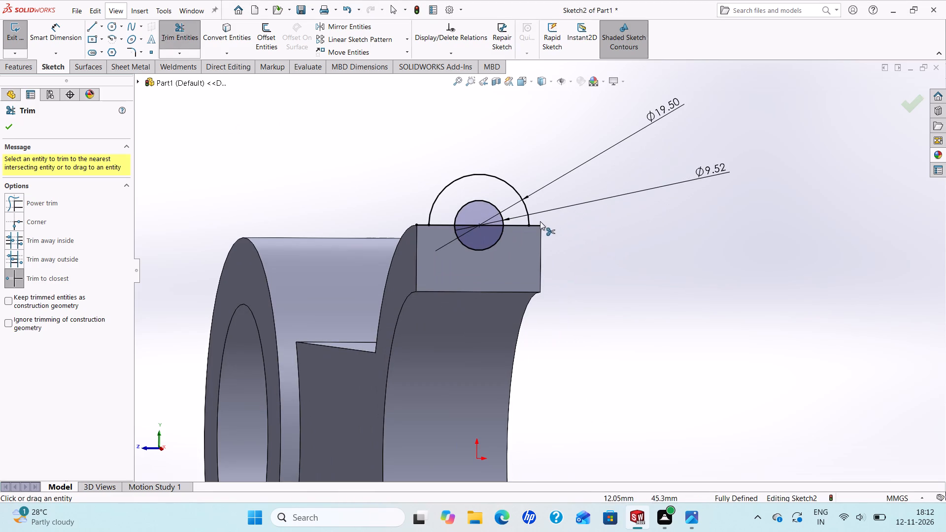
left_click(534, 224)
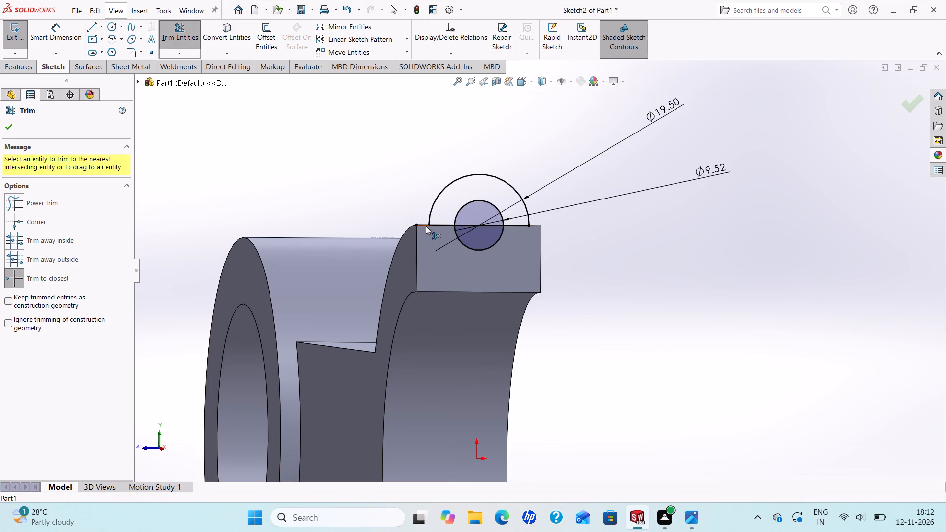
left_click(421, 225)
scroll(458, 236, "up", 2)
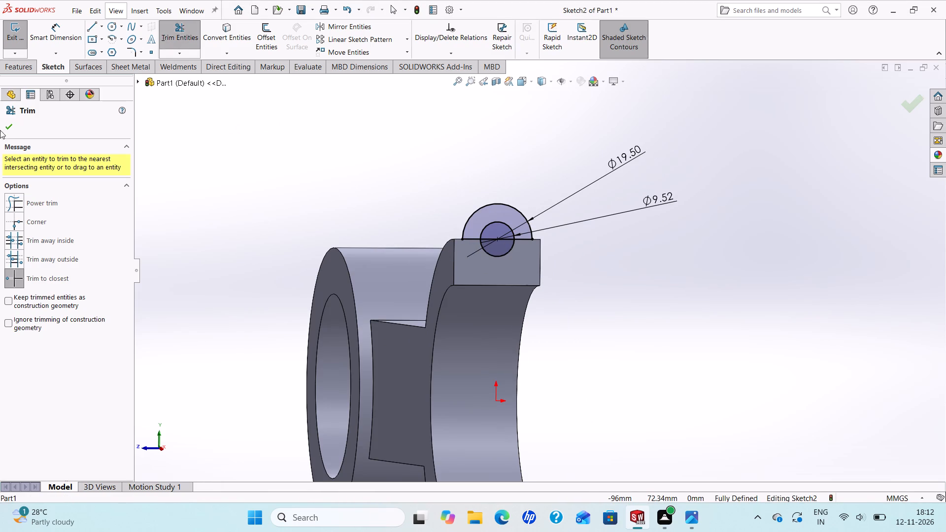
Finish trimming and change the straight line closing the upper lug's half circle into construction geometry.
left_click(13, 131)
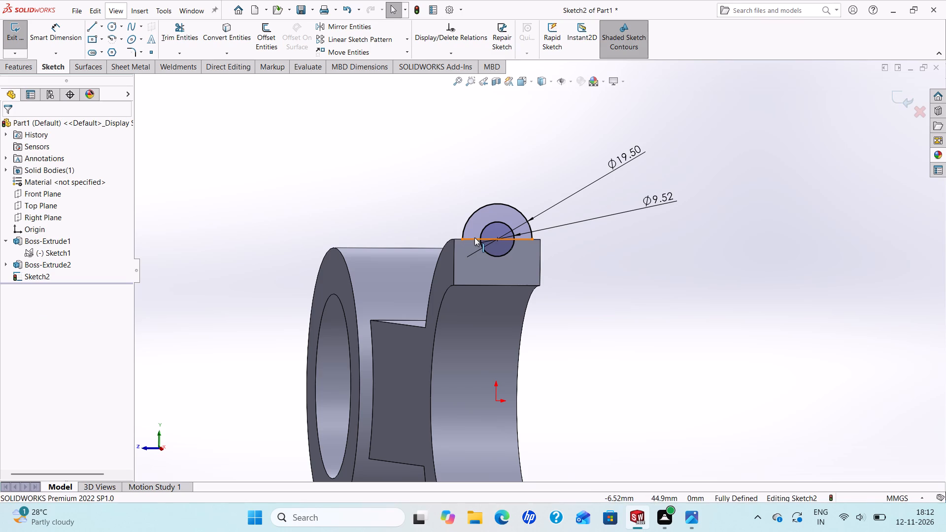
left_click(474, 237)
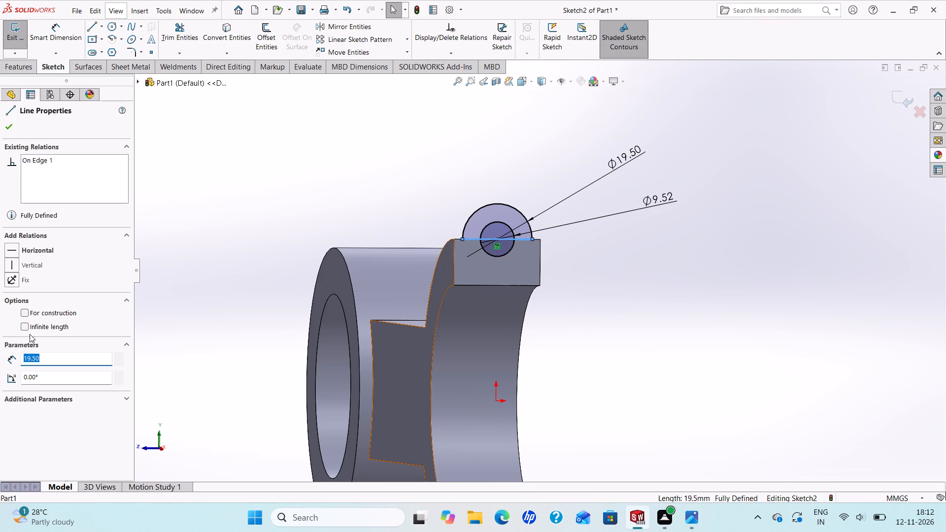
left_click(27, 313)
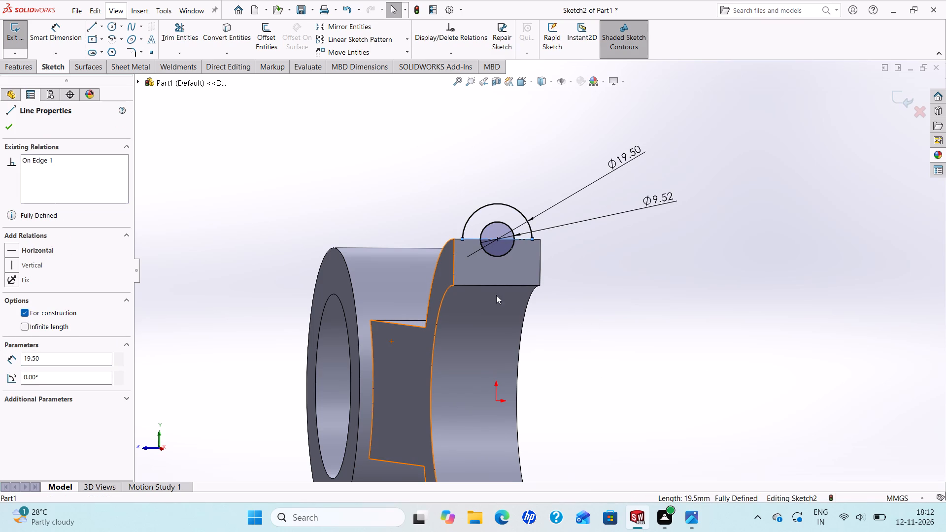
left_click(7, 131)
Facing the lug sketch plane, draw a horizontal centerline about 38 mm long starting at the origin.
scroll(198, 232, "up", 2)
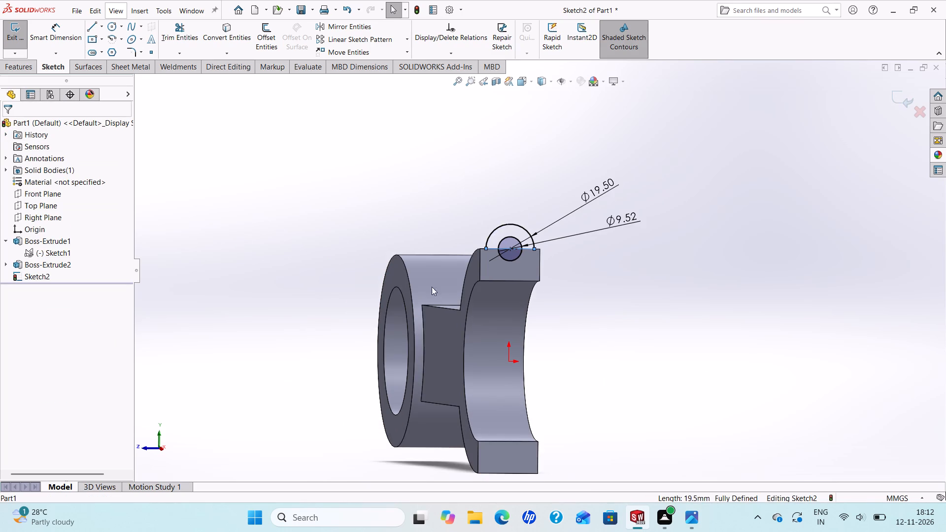
scroll(509, 316, "down", 1)
scroll(526, 298, "up", 2)
scroll(552, 406, "down", 1)
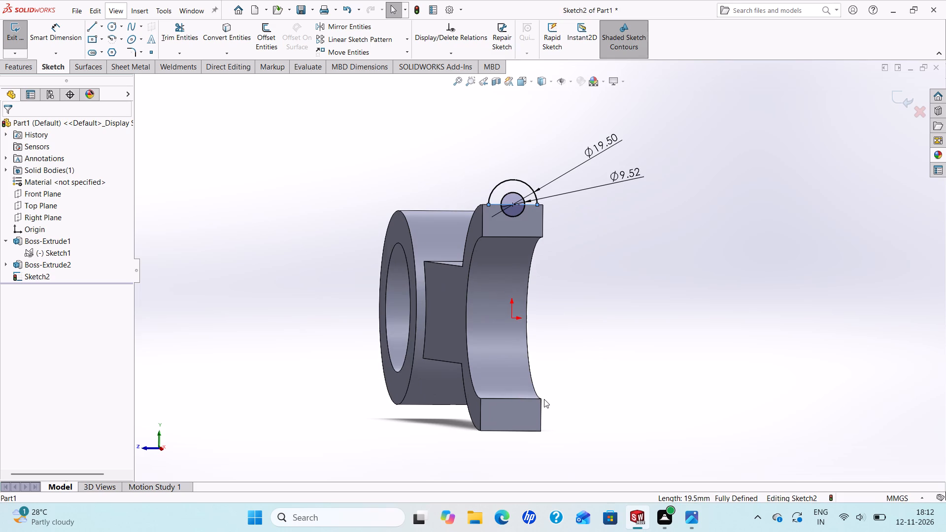
right_click(39, 279)
left_click(61, 262)
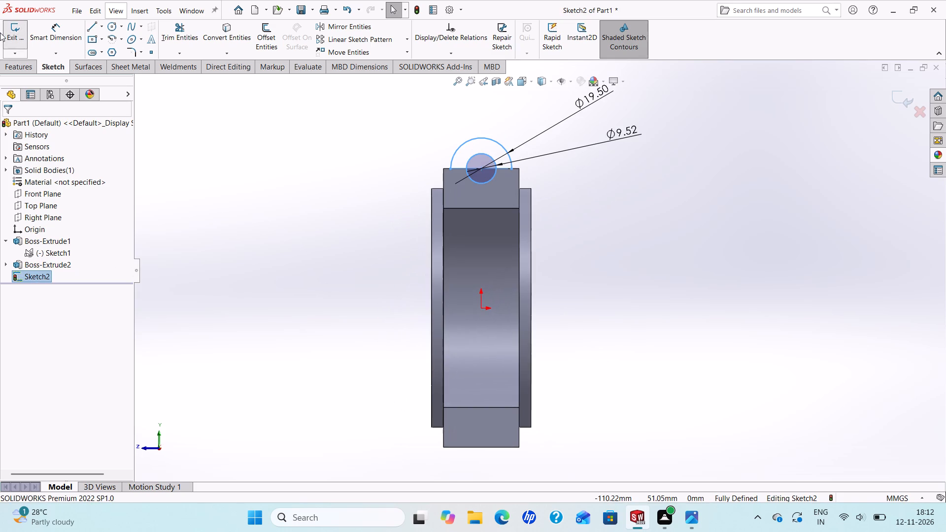
left_click(101, 31)
left_click(101, 51)
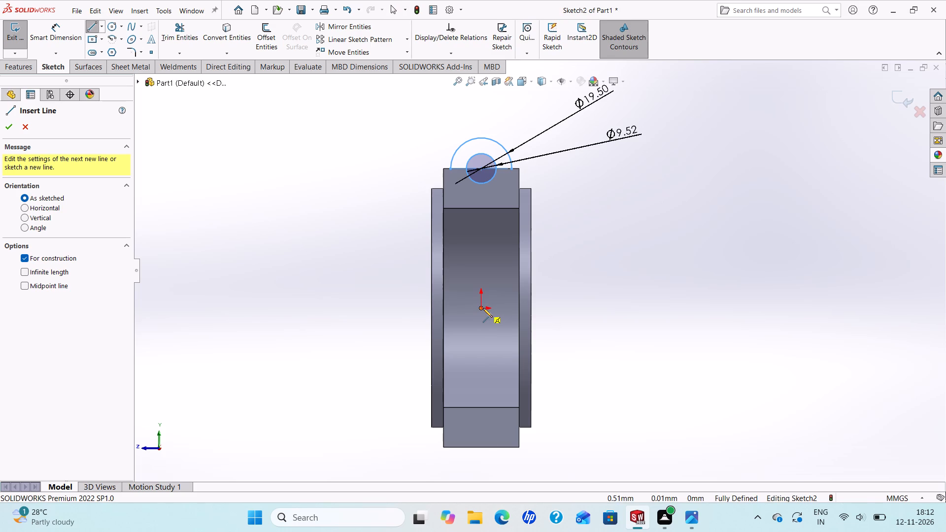
left_click(483, 308)
left_click(600, 308)
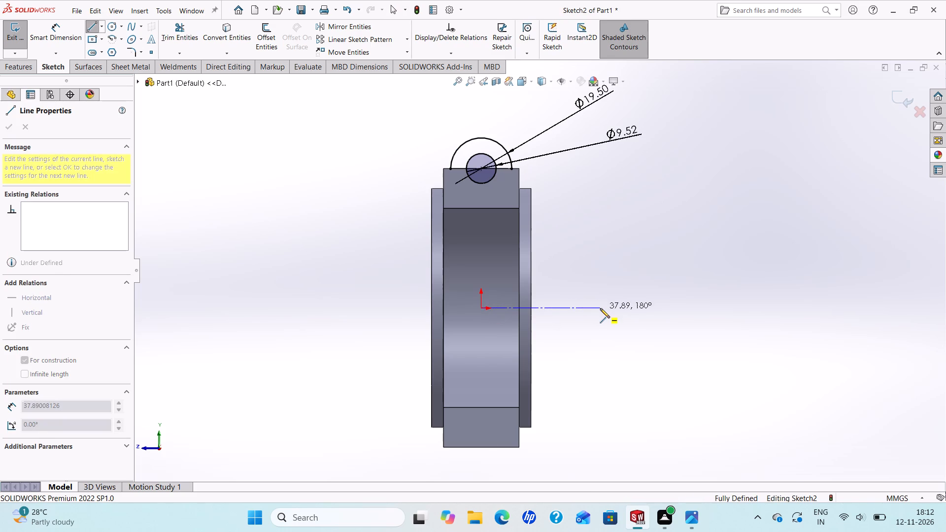
right_click(600, 308)
left_click(632, 315)
Mirror the upper lug's outer arc, hole circle and construction line about the horizontal centerline, keeping the originals.
scroll(610, 302, "up", 2)
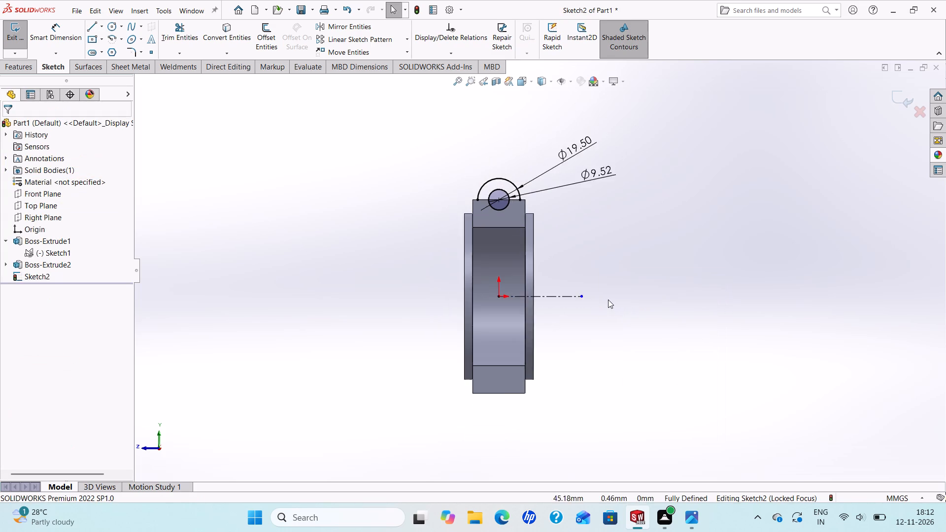
scroll(608, 299, "down", 1)
left_click(352, 29)
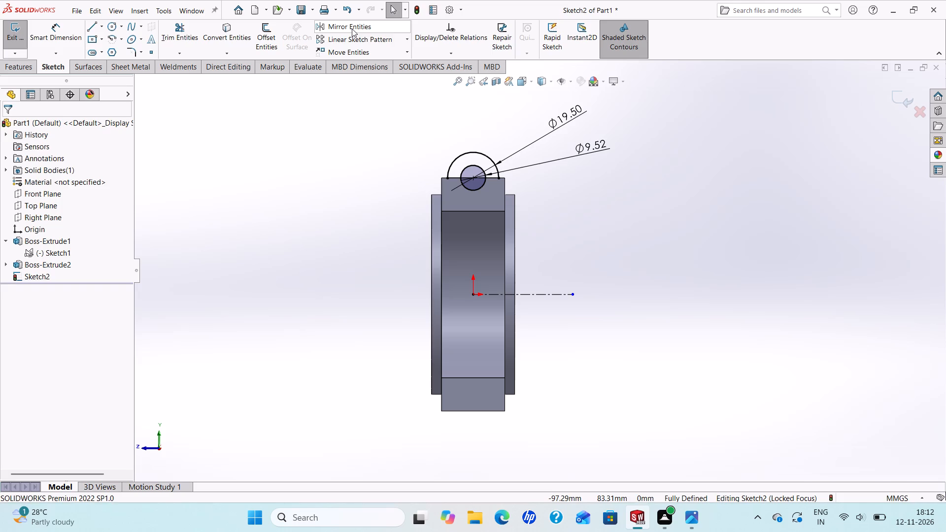
left_click_drag(406, 123, 533, 209)
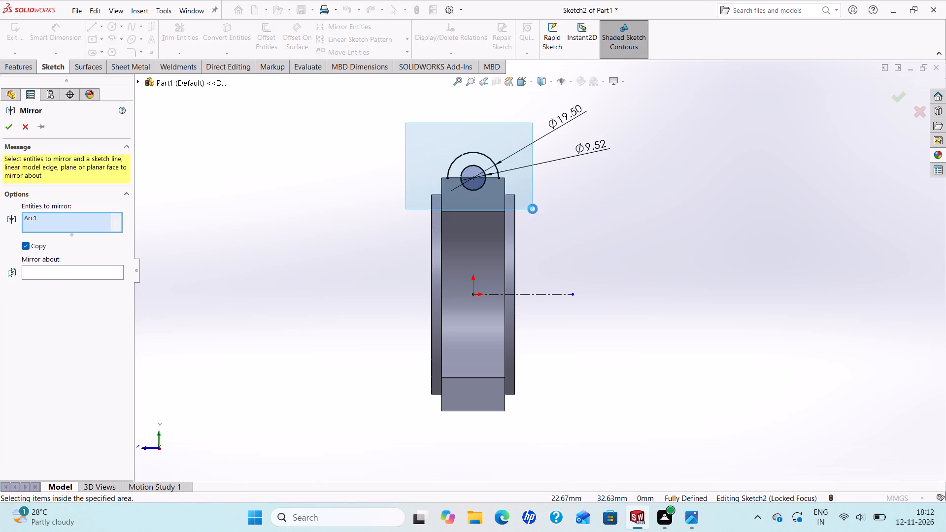
left_click(84, 288)
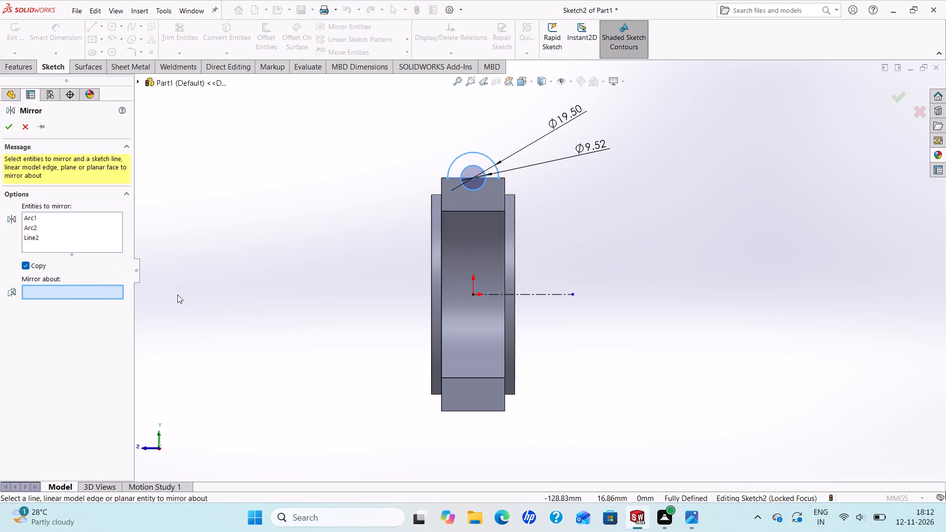
left_click(538, 295)
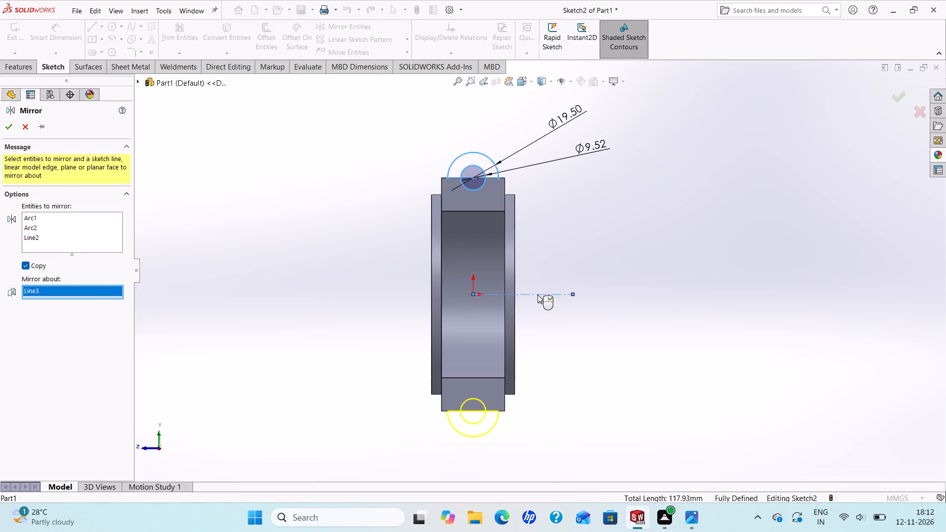
left_click(13, 125)
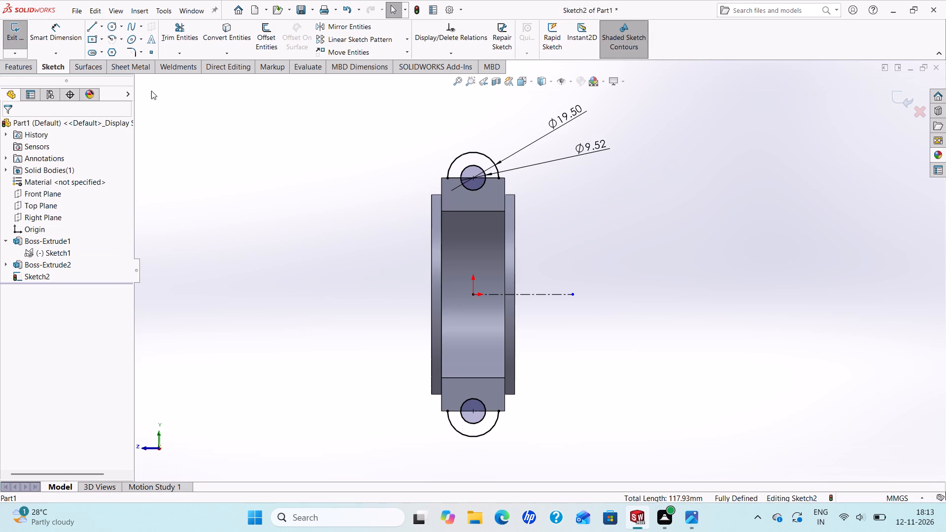
left_click(91, 30)
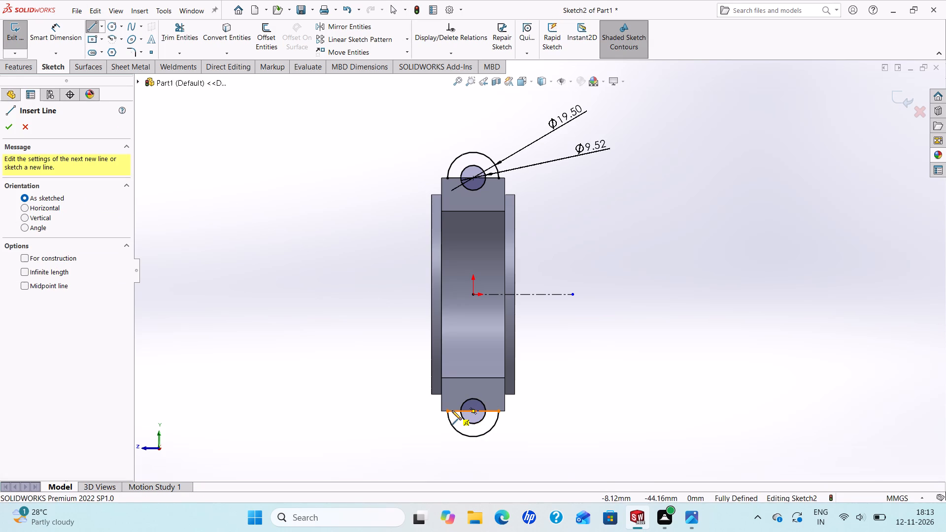
left_click(10, 127)
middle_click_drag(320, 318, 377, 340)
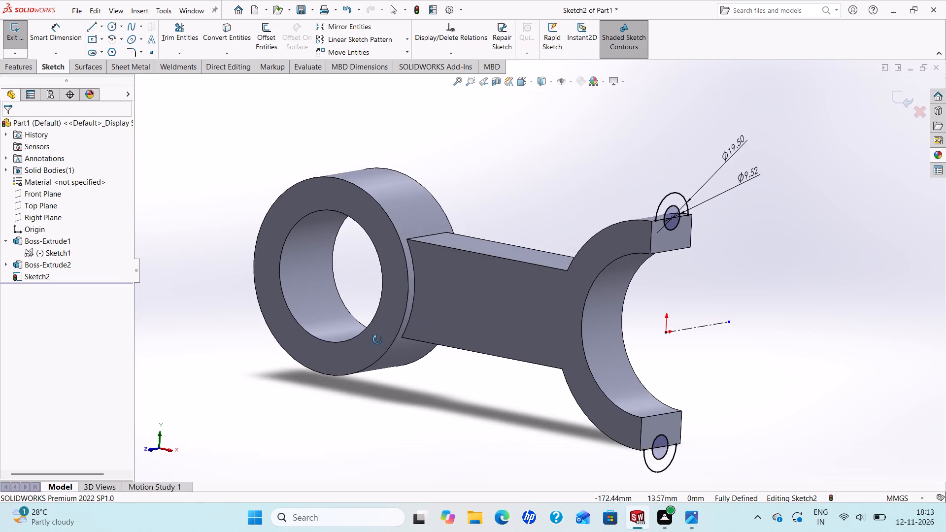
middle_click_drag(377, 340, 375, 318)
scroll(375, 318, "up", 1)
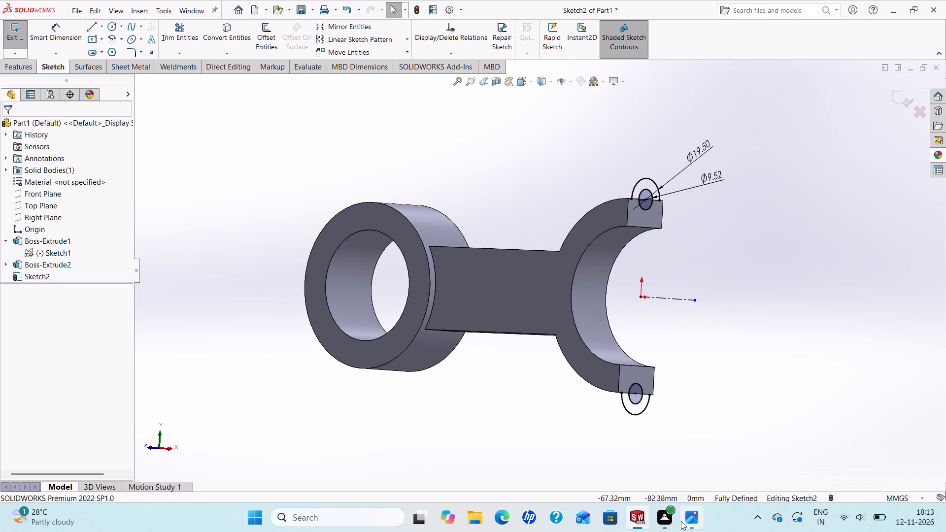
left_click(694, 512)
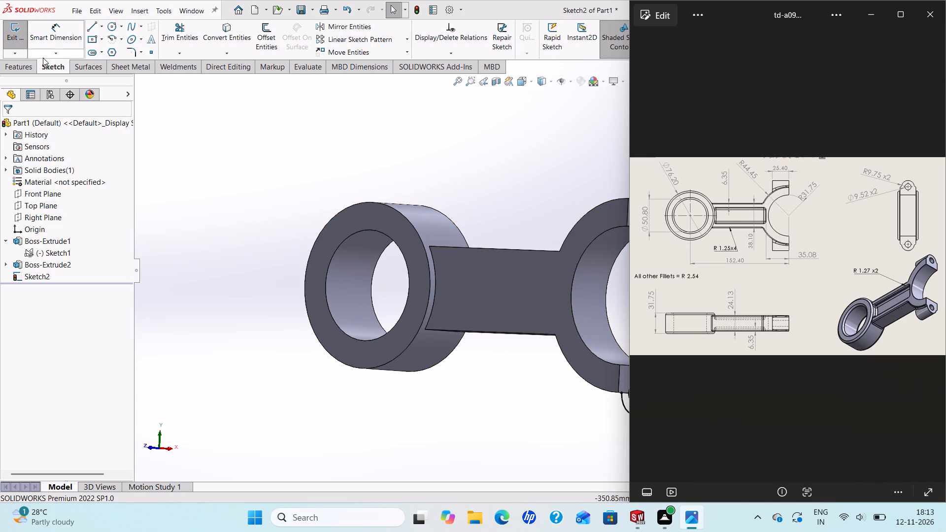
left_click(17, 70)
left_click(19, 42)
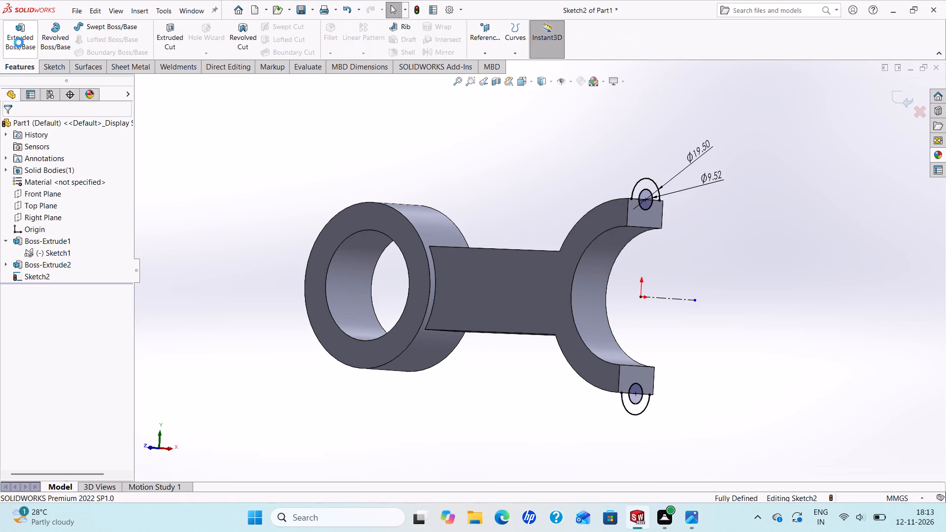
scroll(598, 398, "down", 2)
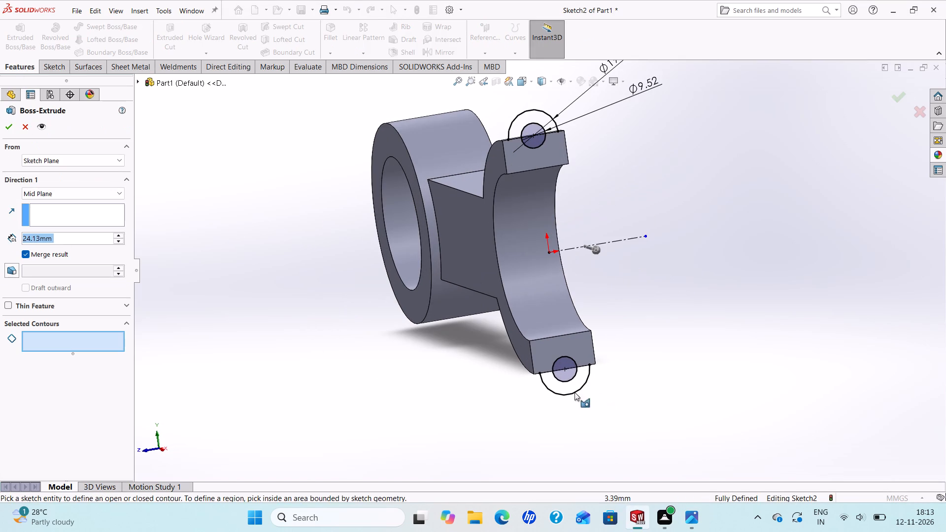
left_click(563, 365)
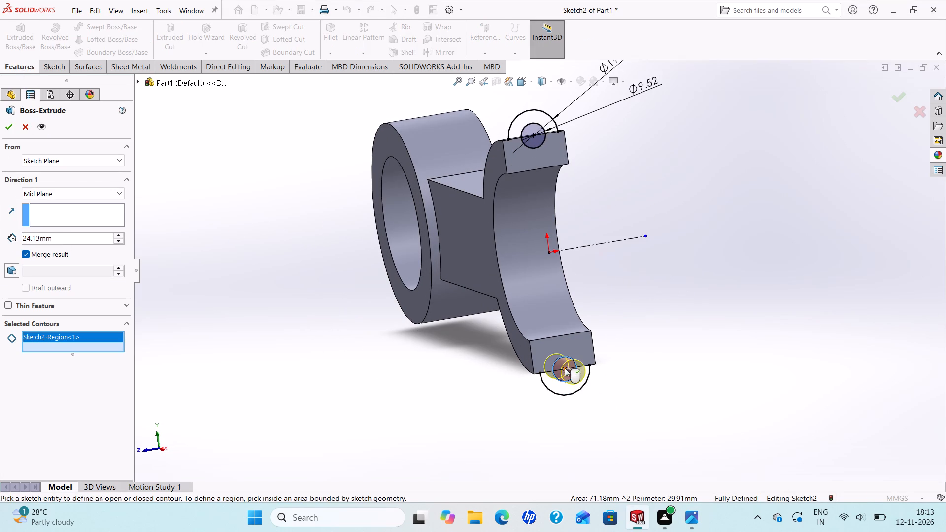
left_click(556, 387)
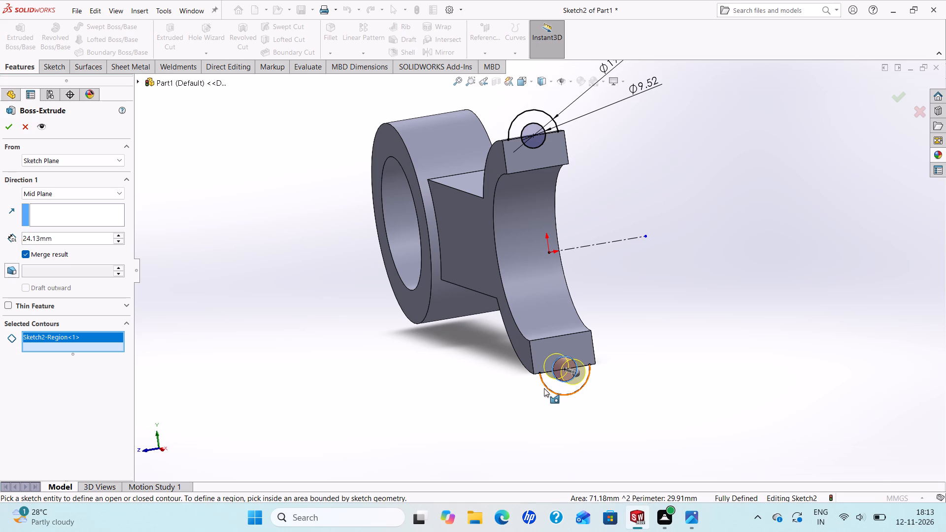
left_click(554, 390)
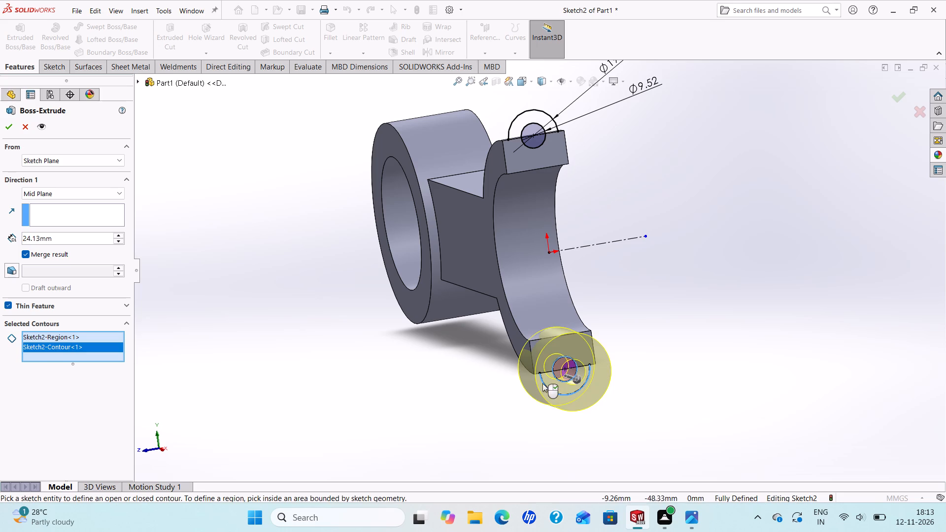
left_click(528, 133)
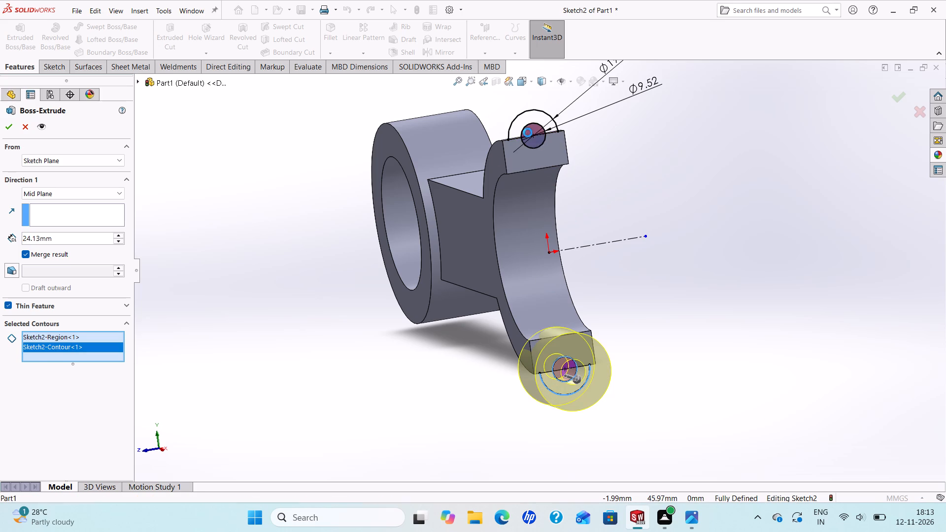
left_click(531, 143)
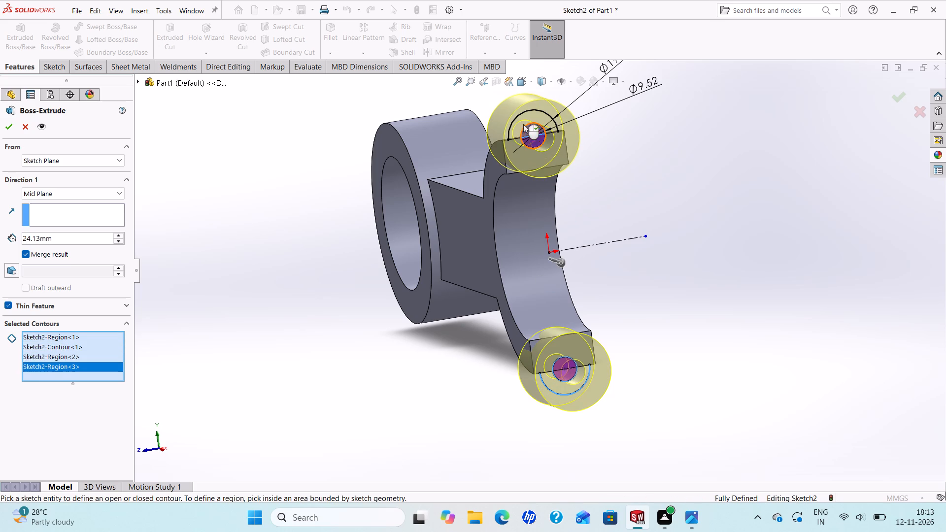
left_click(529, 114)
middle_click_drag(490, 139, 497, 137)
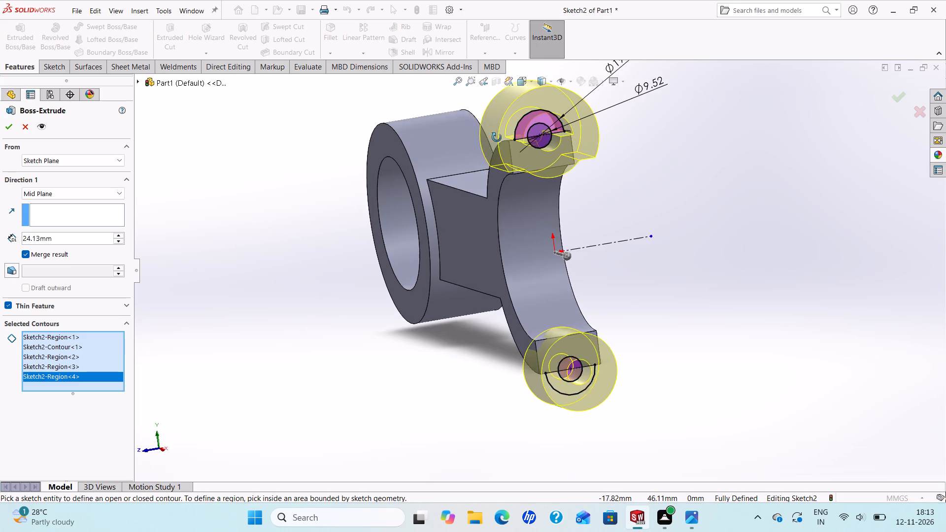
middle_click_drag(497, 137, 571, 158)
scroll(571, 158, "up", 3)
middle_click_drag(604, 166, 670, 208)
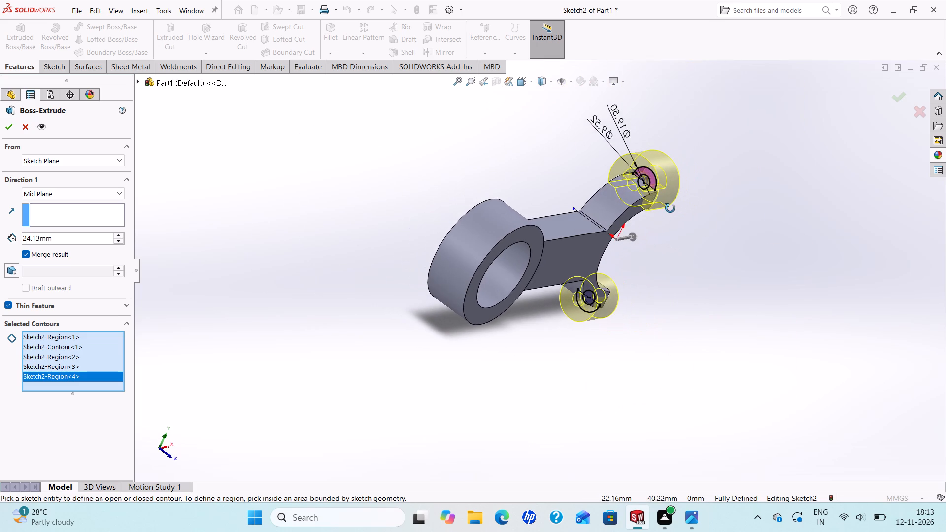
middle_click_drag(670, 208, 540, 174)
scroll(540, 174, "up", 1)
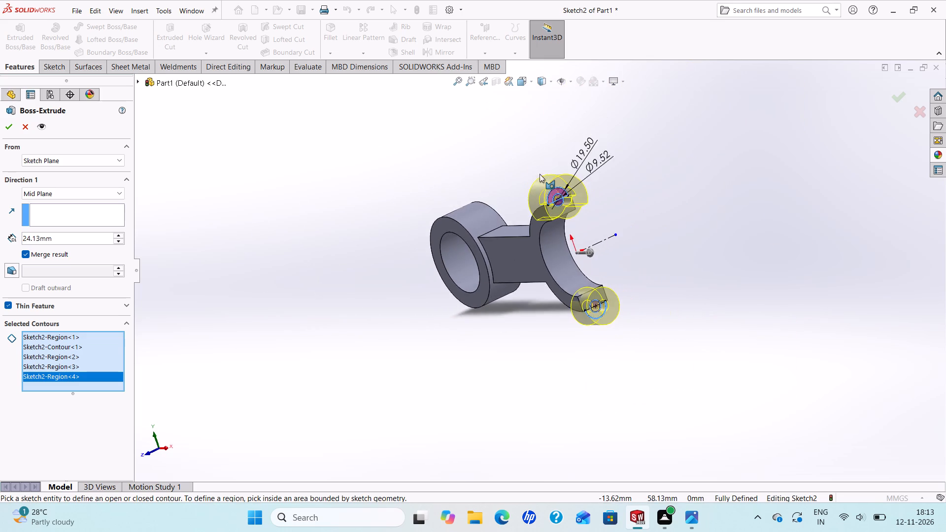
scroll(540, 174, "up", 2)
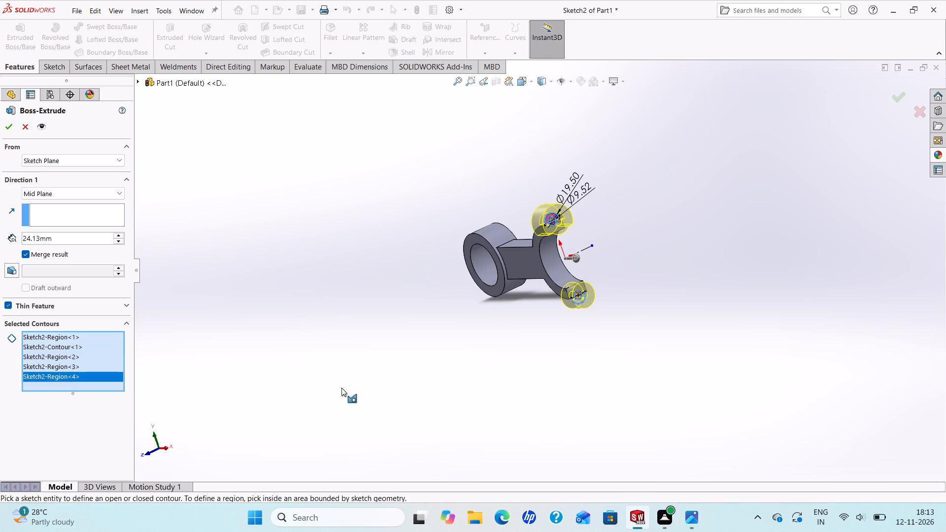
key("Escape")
Start a boss extrude of the lug sketch using the upper lug's outer half ring and both halves of its hole circle as contours.
scroll(541, 290, "down", 2)
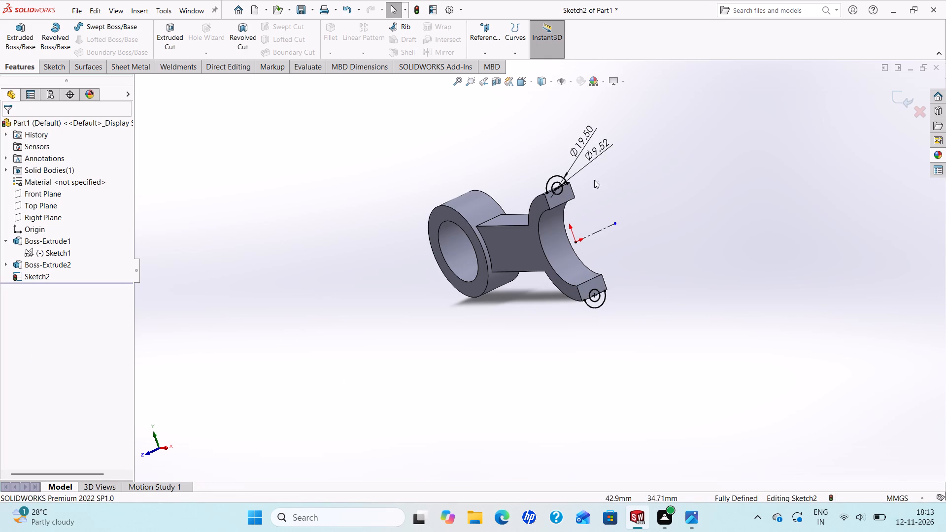
scroll(550, 193, "down", 5)
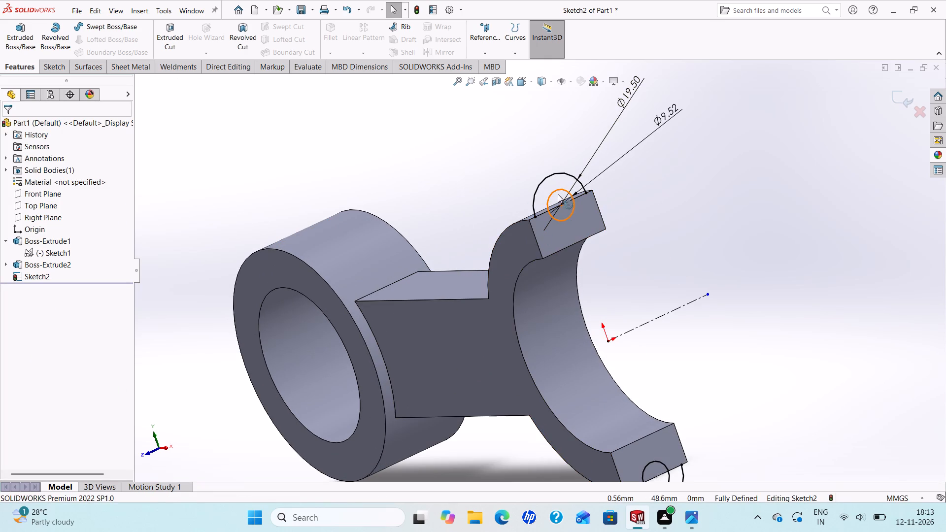
left_click(558, 197)
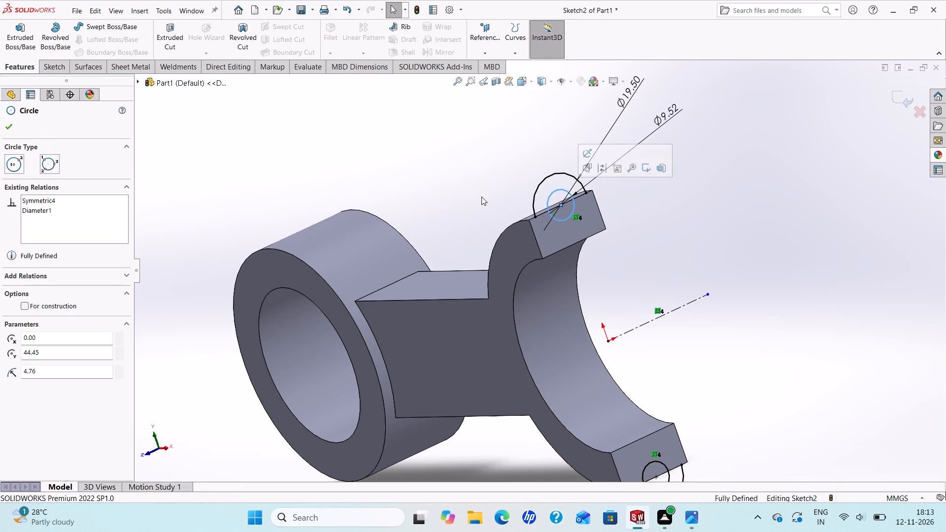
key("Escape")
key("Escape")
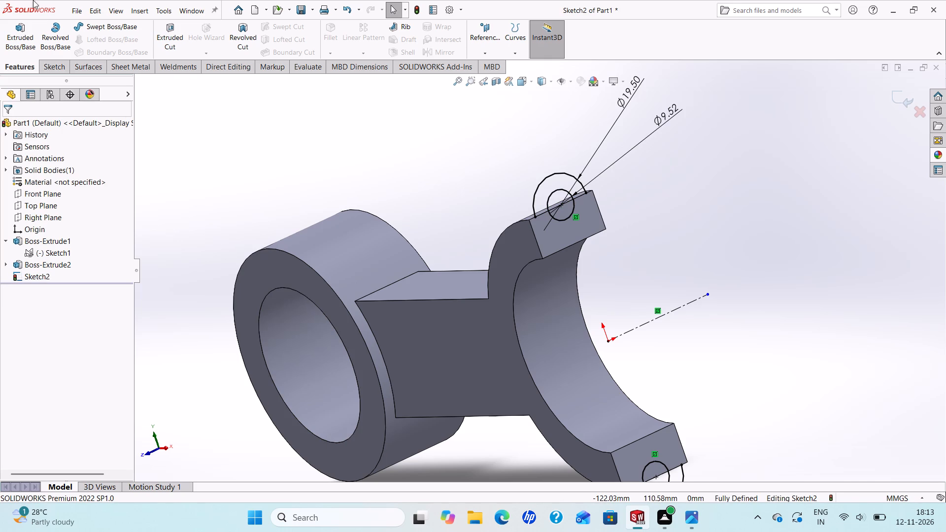
left_click(27, 30)
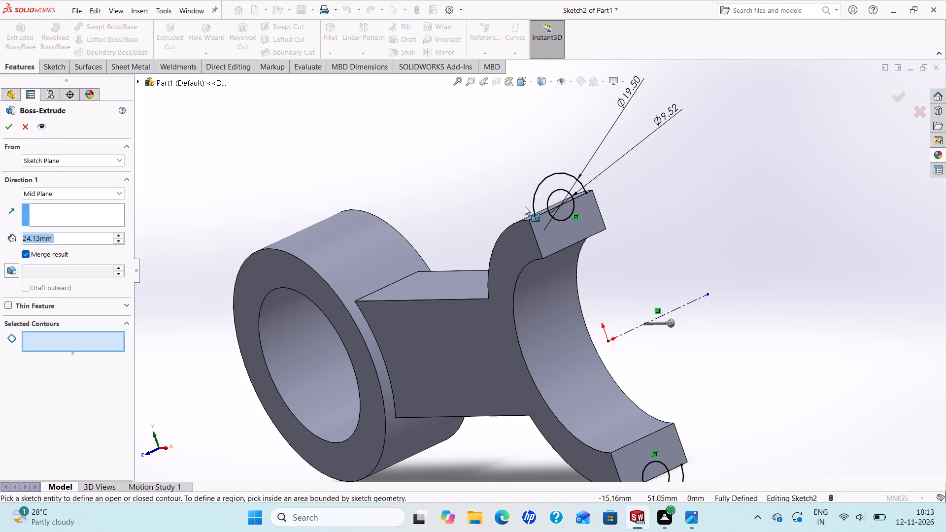
left_click(566, 210)
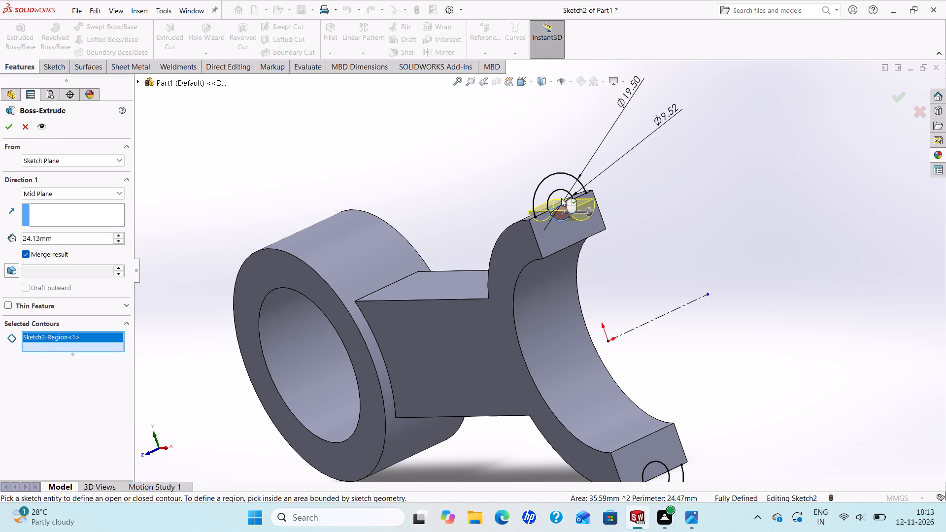
left_click(561, 198)
left_click(557, 179)
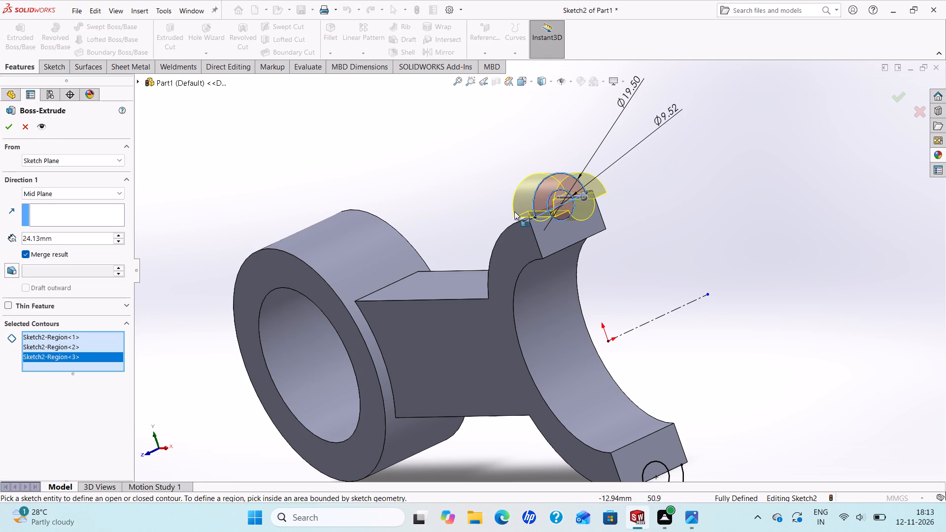
Set the lug extrusion to Blind, reversed back toward the ring end, with a depth of 25.4 mm.
scroll(511, 234, "up", 2)
middle_click_drag(530, 236, 530, 236)
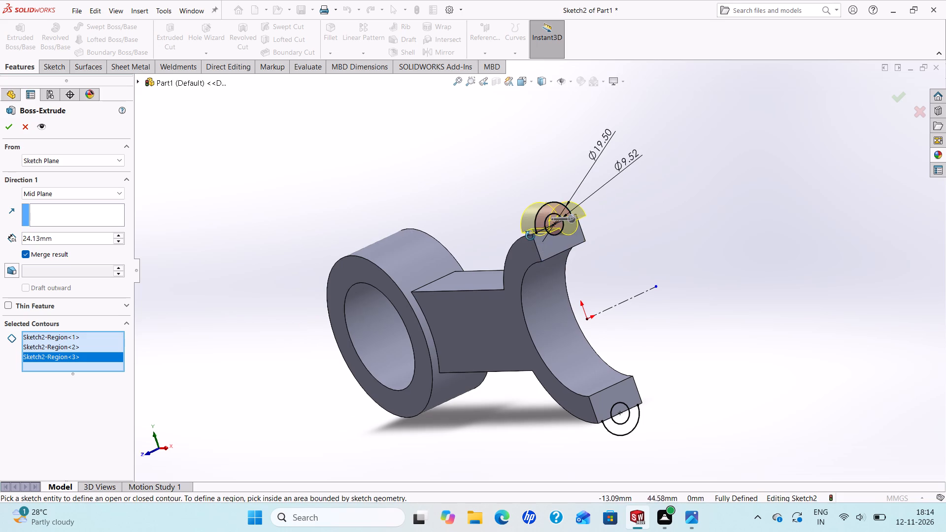
middle_click_drag(530, 236, 580, 241)
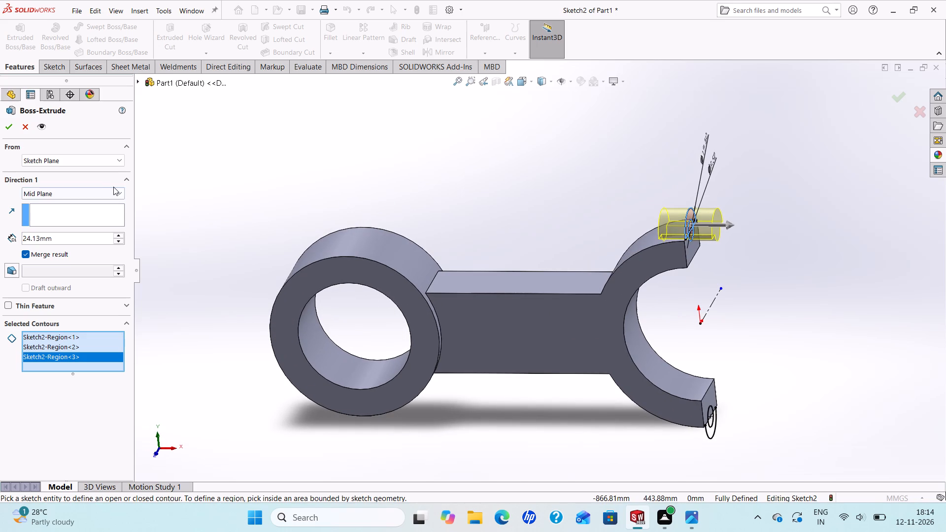
left_click(121, 192)
left_click(35, 202)
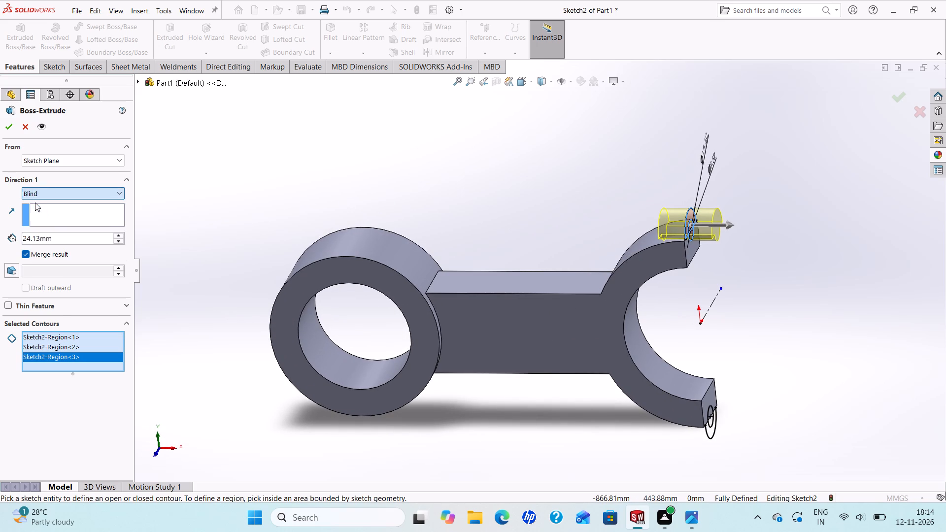
left_click(12, 198)
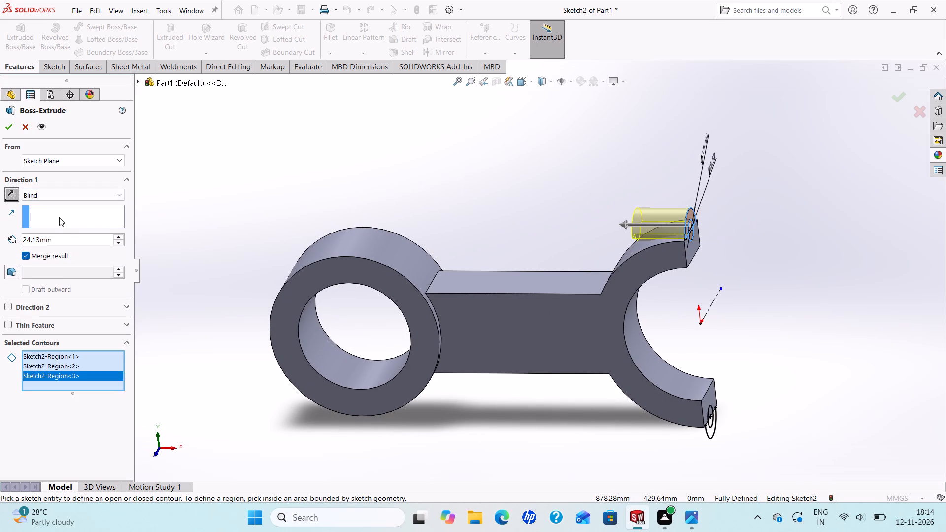
left_click_drag(64, 239, 0, 238)
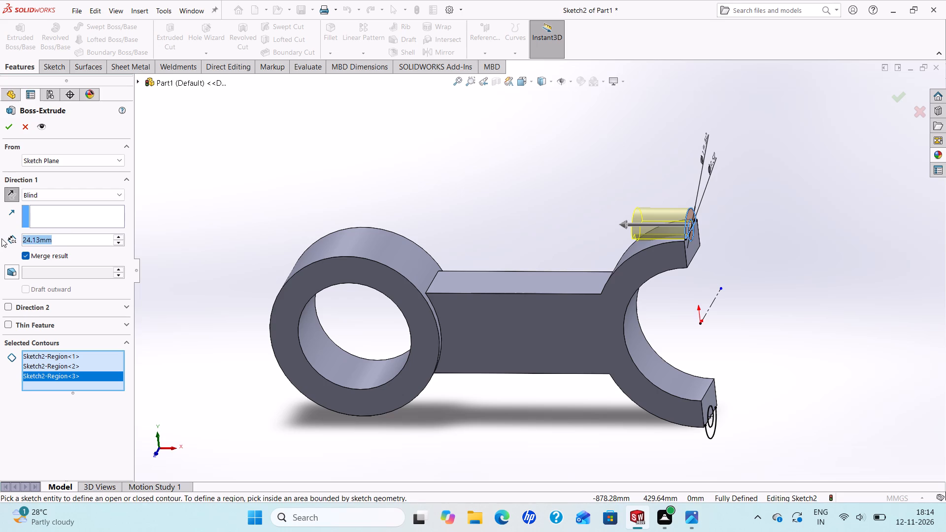
type("24")
key("BackSpace")
type("5.4")
key("Return")
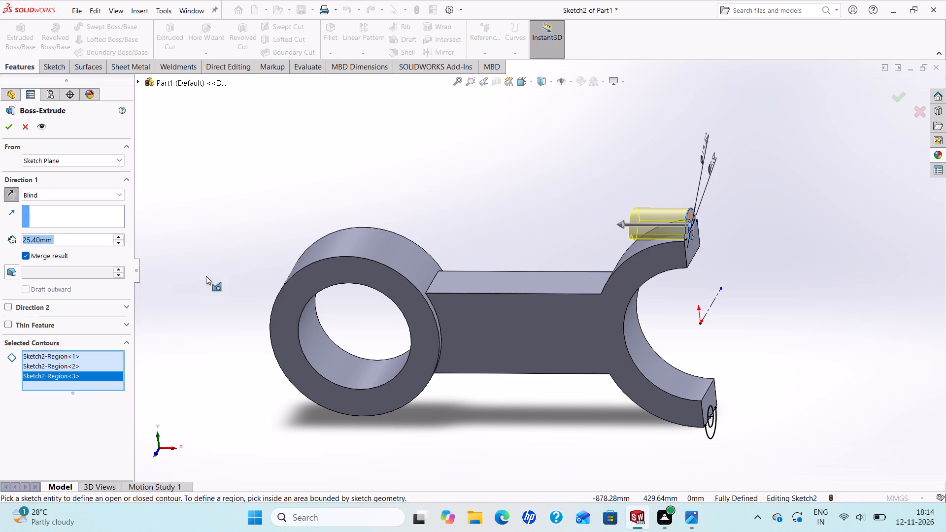
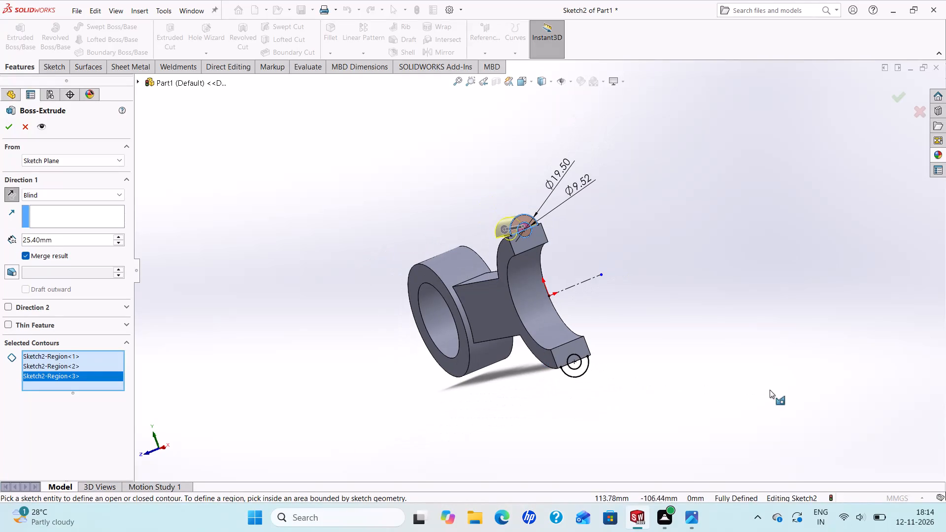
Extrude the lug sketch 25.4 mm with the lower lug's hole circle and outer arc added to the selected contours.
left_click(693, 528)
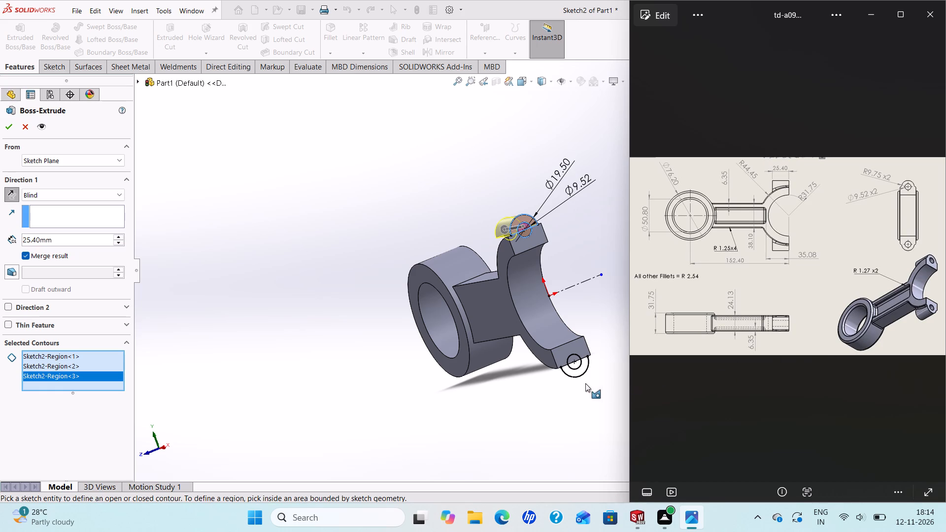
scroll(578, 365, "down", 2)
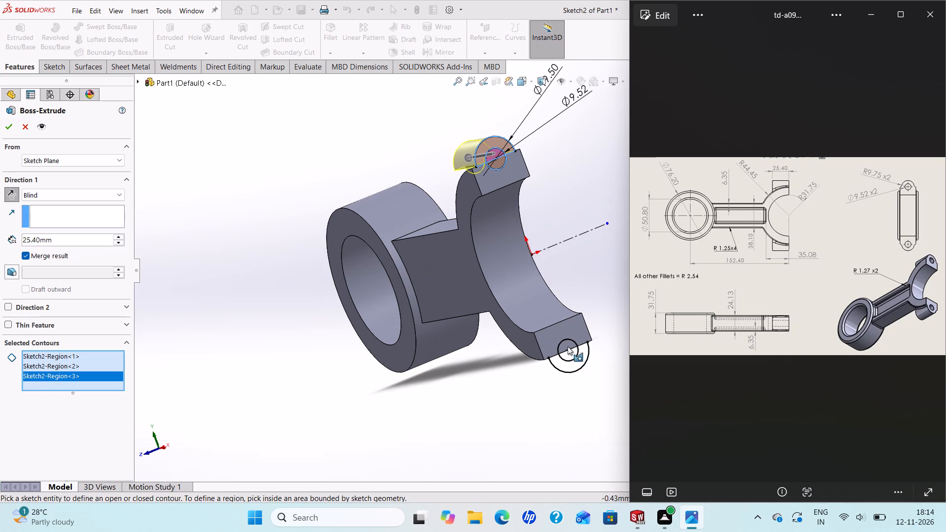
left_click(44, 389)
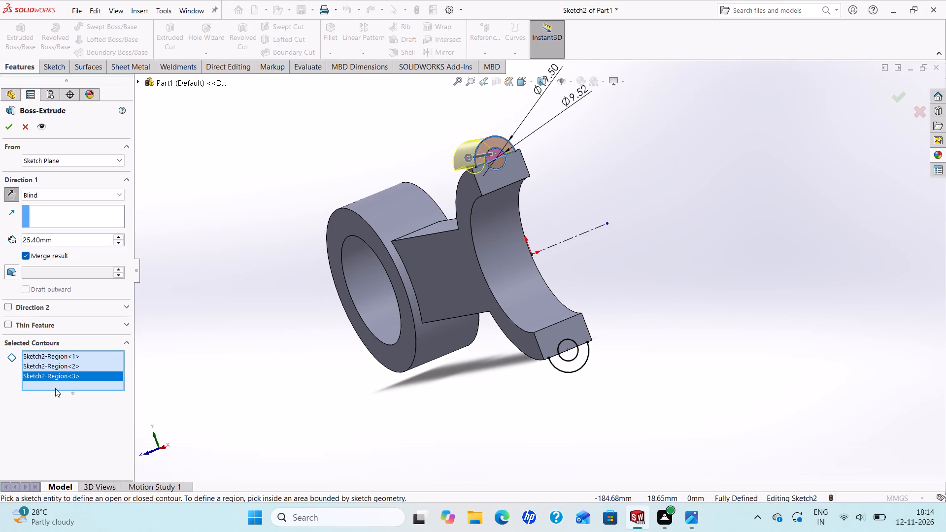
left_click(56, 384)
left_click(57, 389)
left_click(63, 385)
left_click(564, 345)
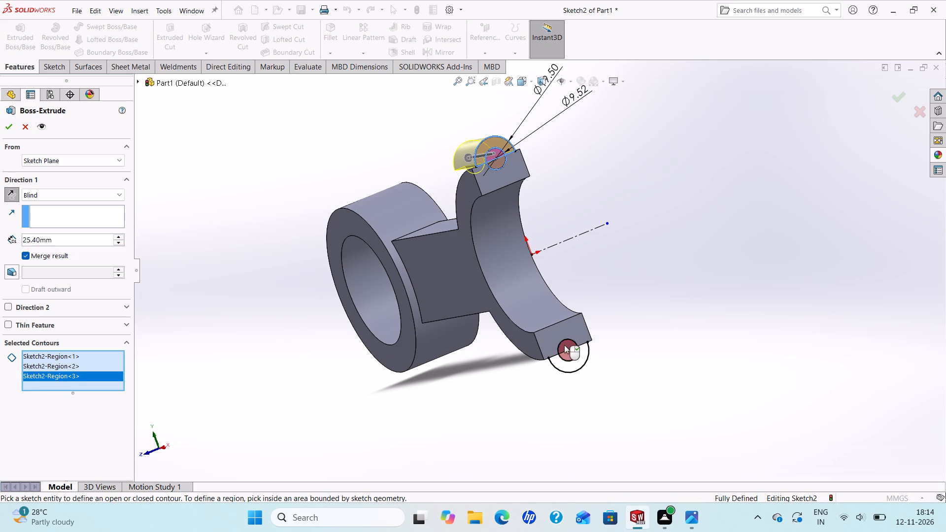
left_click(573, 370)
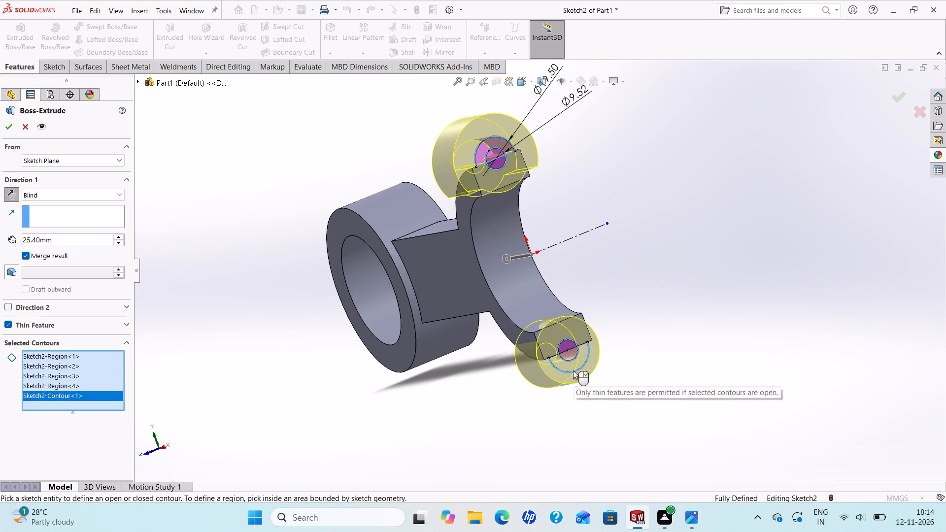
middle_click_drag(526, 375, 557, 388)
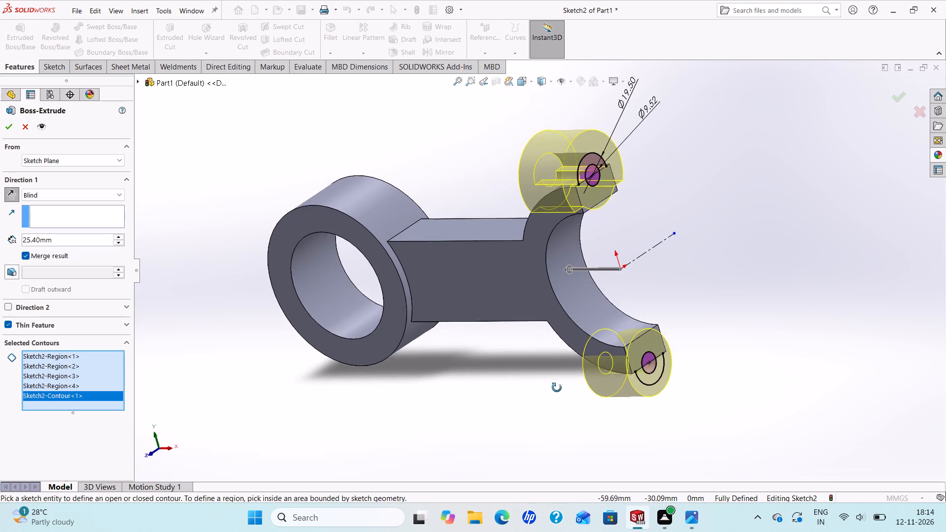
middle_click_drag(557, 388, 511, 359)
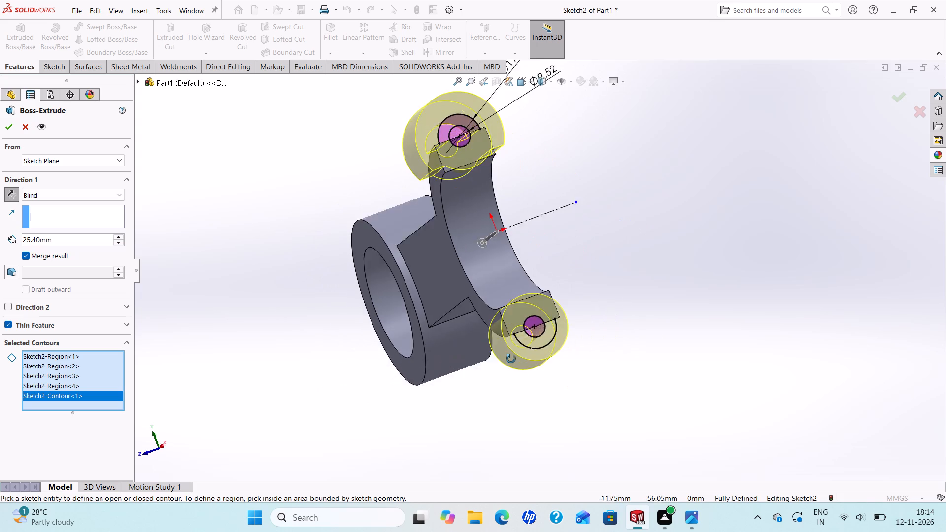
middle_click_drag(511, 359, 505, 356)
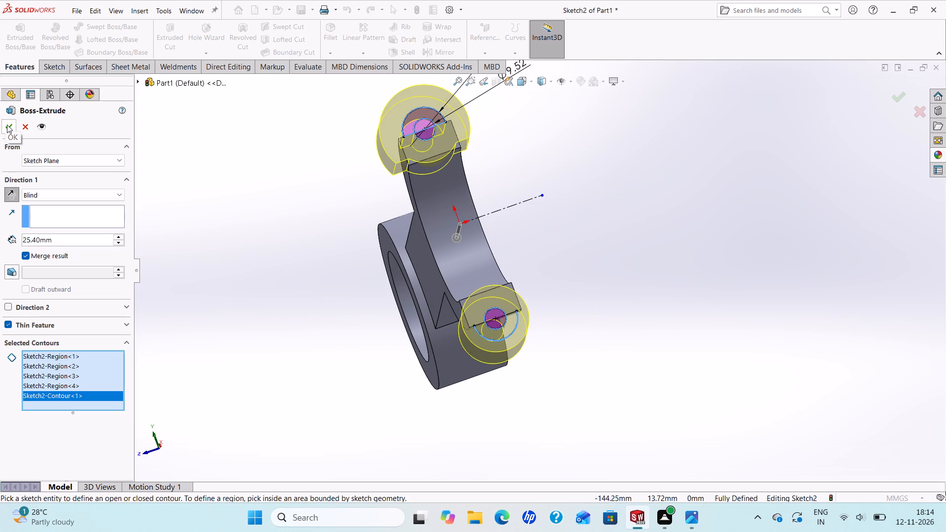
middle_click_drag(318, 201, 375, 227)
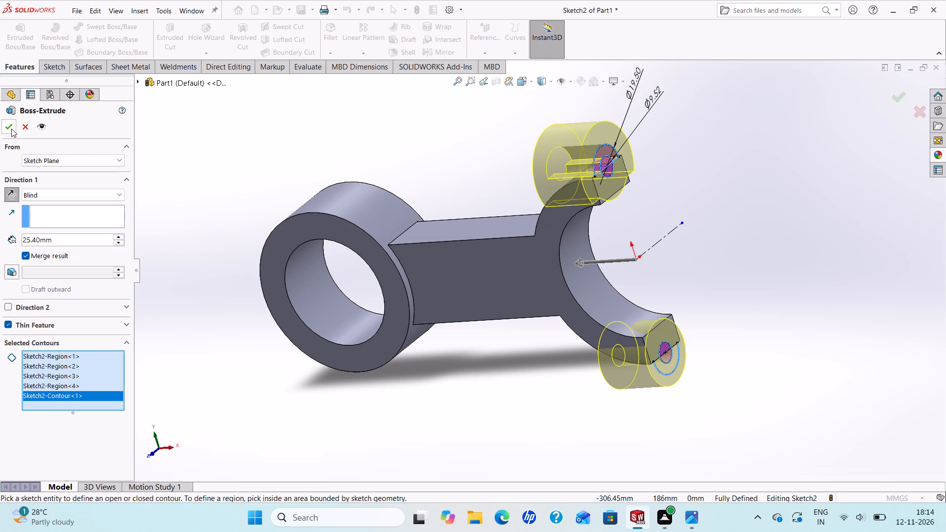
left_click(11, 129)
Examine the shape of both extruded lugs at the ends of the open half bore from several angles.
middle_click_drag(458, 221, 432, 201)
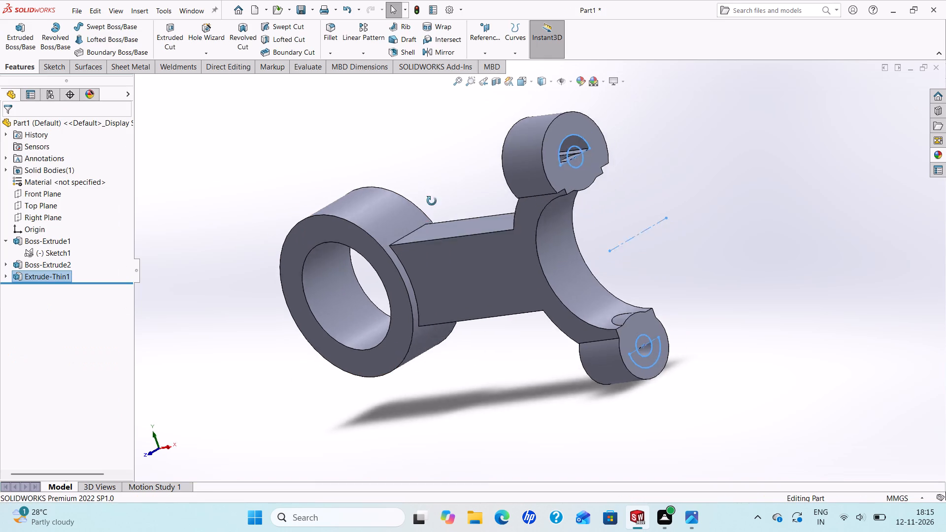
middle_click_drag(432, 201, 398, 148)
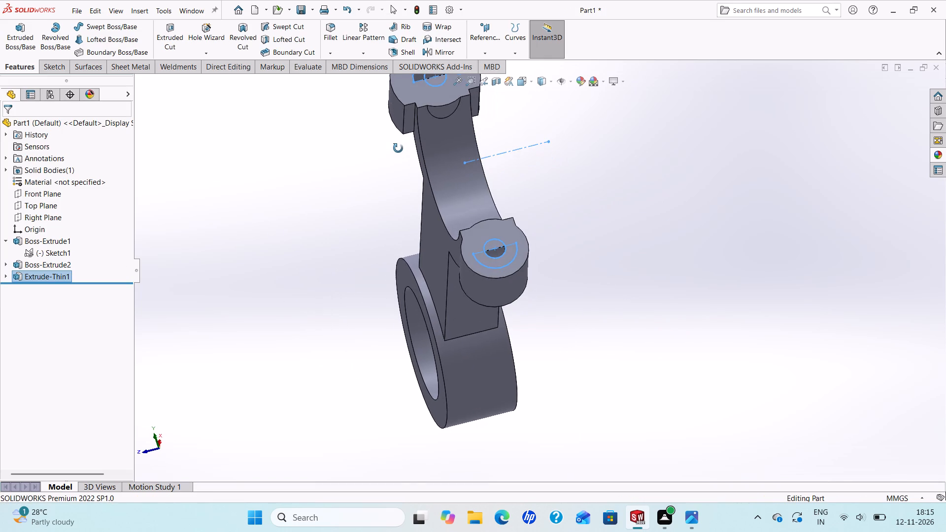
middle_click_drag(398, 148, 464, 215)
scroll(474, 223, "up", 2)
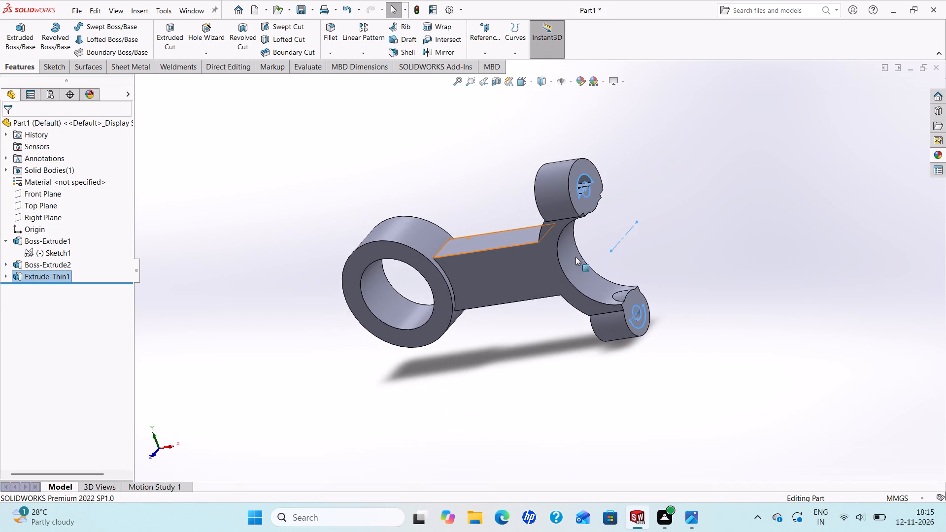
scroll(635, 279, "down", 2)
middle_click_drag(512, 278, 551, 217)
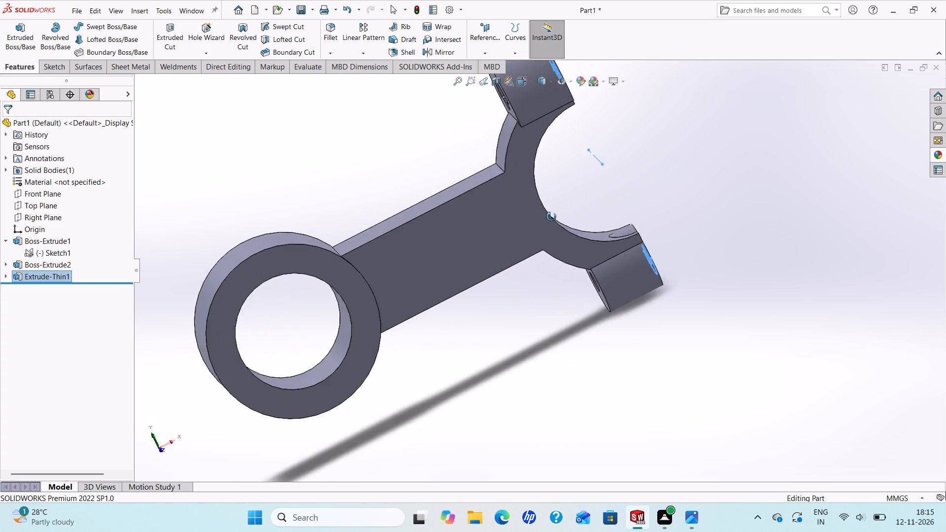
middle_click_drag(551, 217, 520, 231)
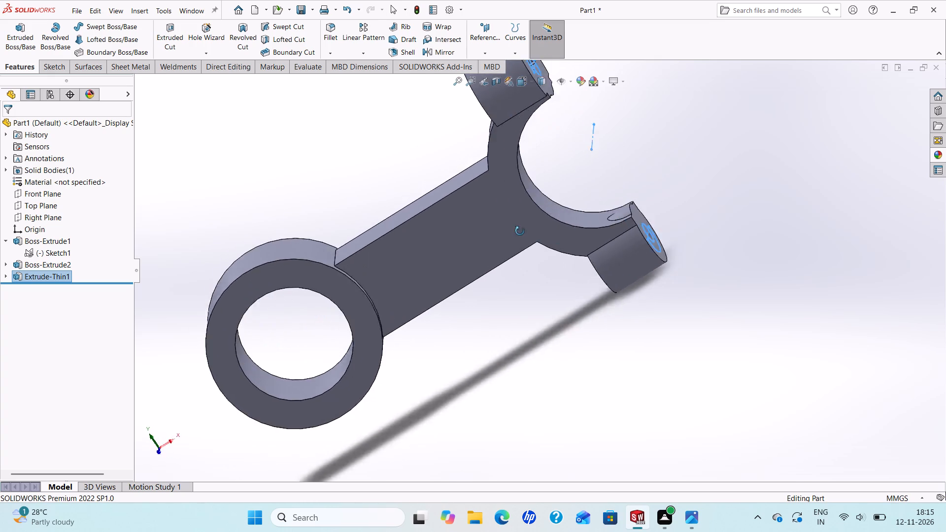
middle_click_drag(520, 231, 497, 309)
scroll(497, 309, "up", 3)
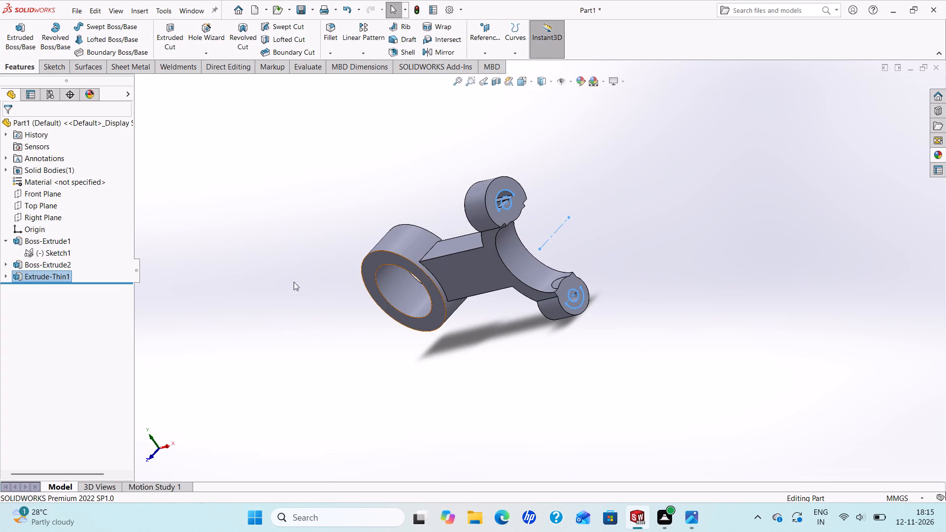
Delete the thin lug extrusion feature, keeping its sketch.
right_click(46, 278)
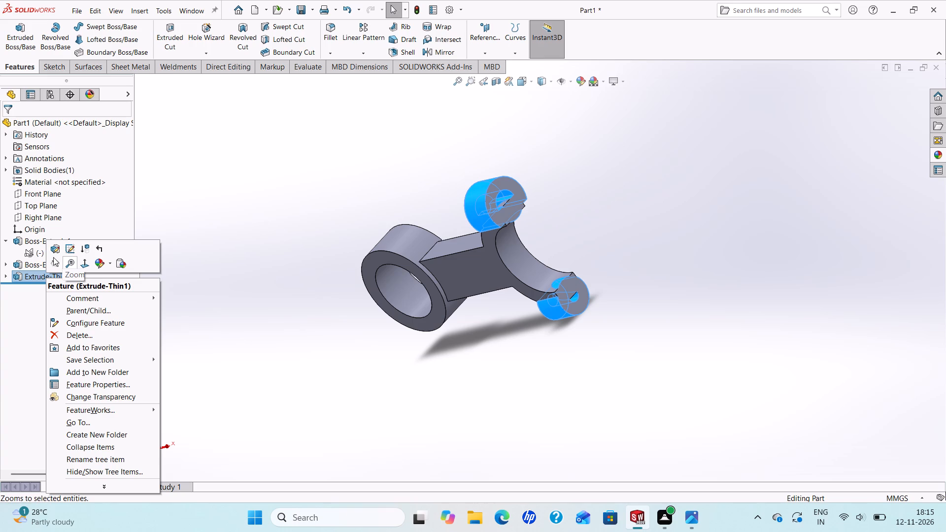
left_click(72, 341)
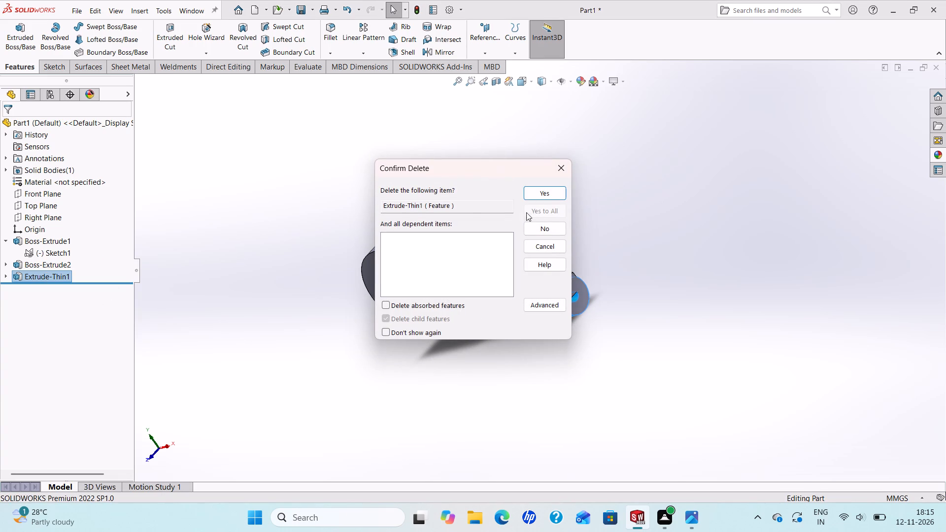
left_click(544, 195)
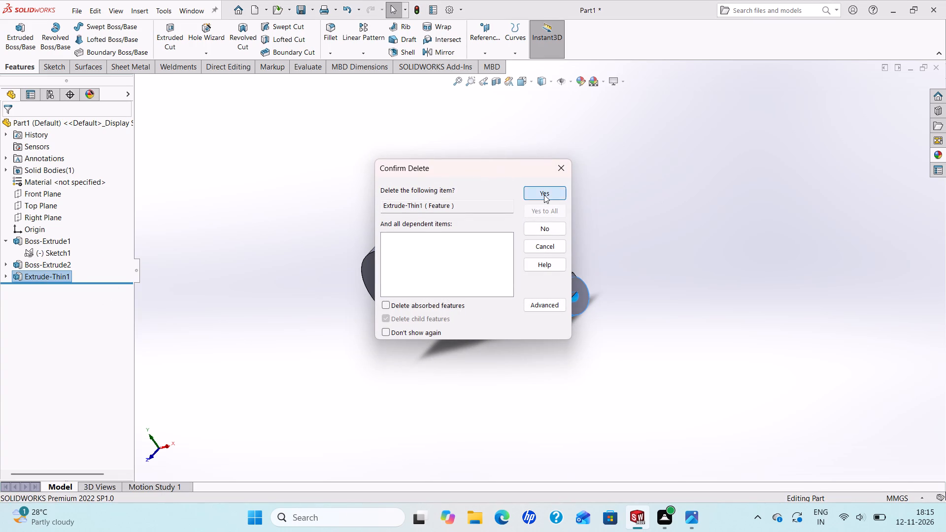
Edit the lug sketch and draw a 19.5 mm horizontal centerline joining the ends of the lower lug's outer arc.
scroll(476, 255, "down", 1)
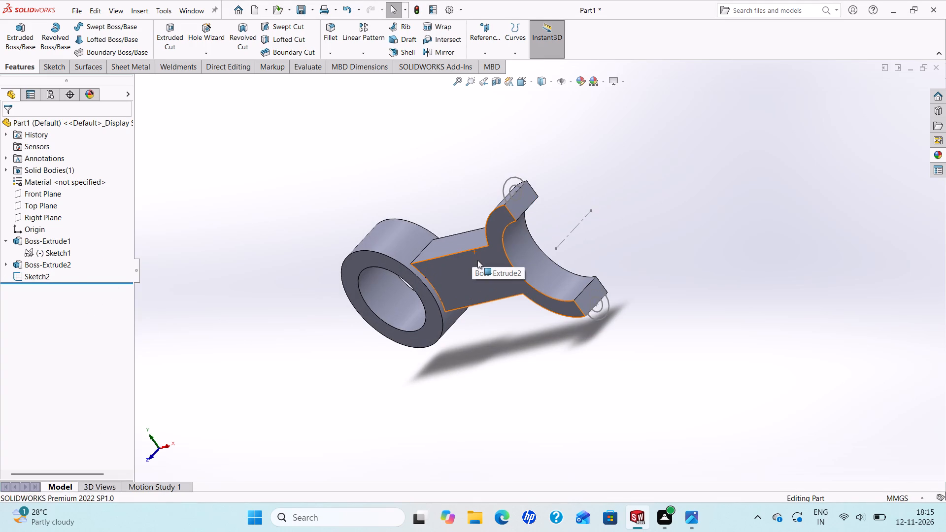
middle_click_drag(576, 303, 547, 333)
scroll(569, 307, "down", 1)
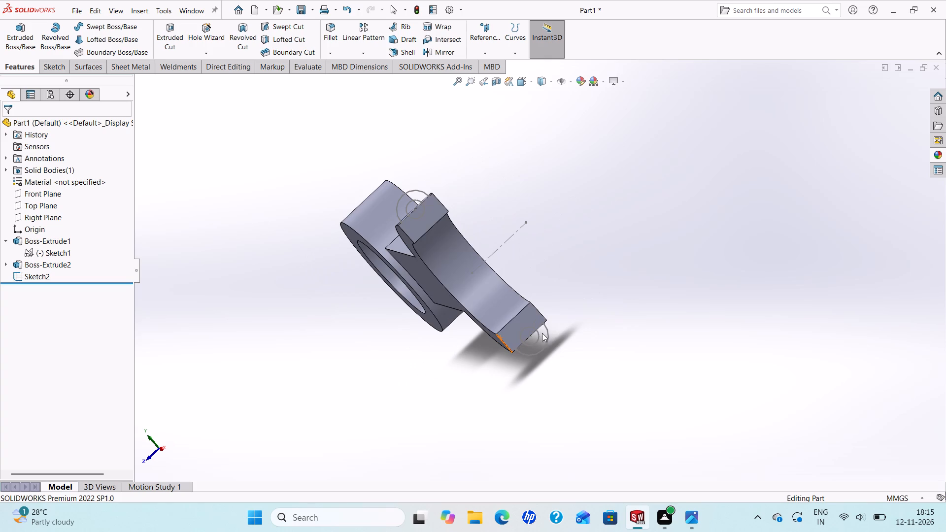
right_click(36, 277)
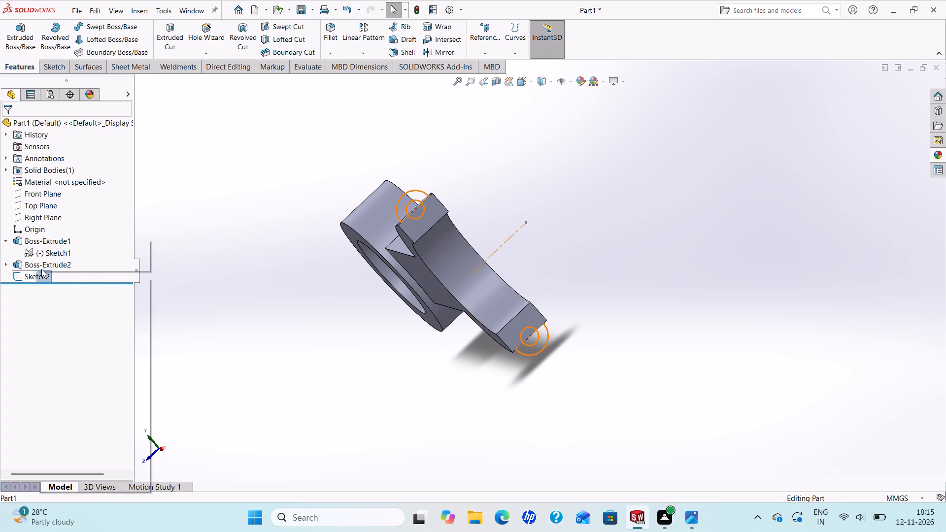
left_click(43, 248)
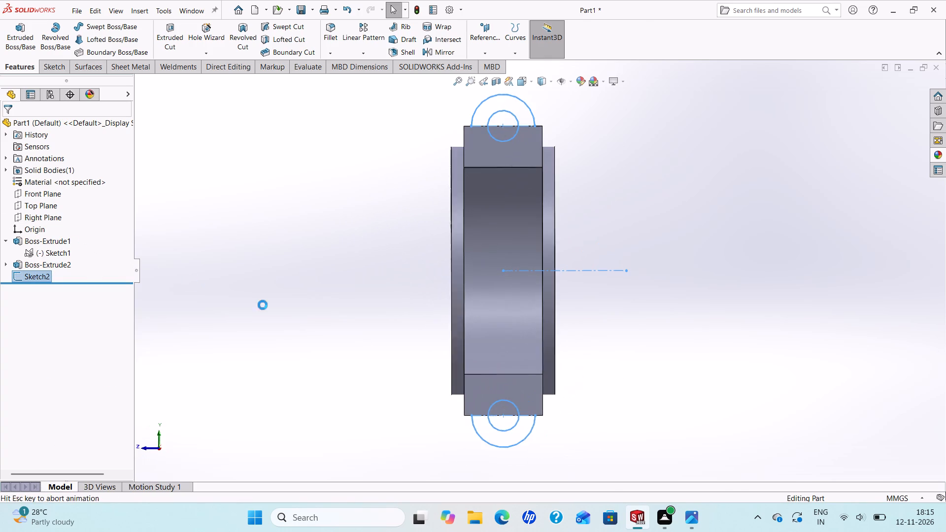
scroll(451, 376, "up", 1)
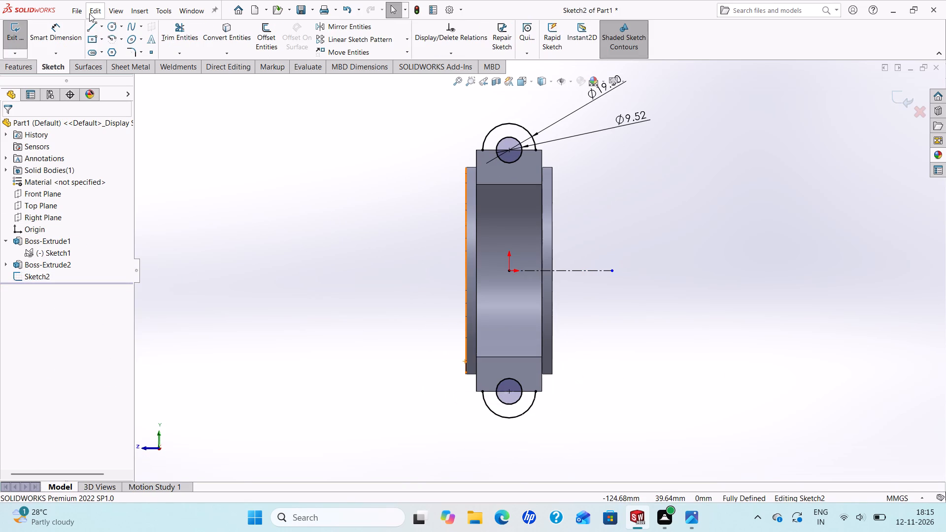
left_click(100, 32)
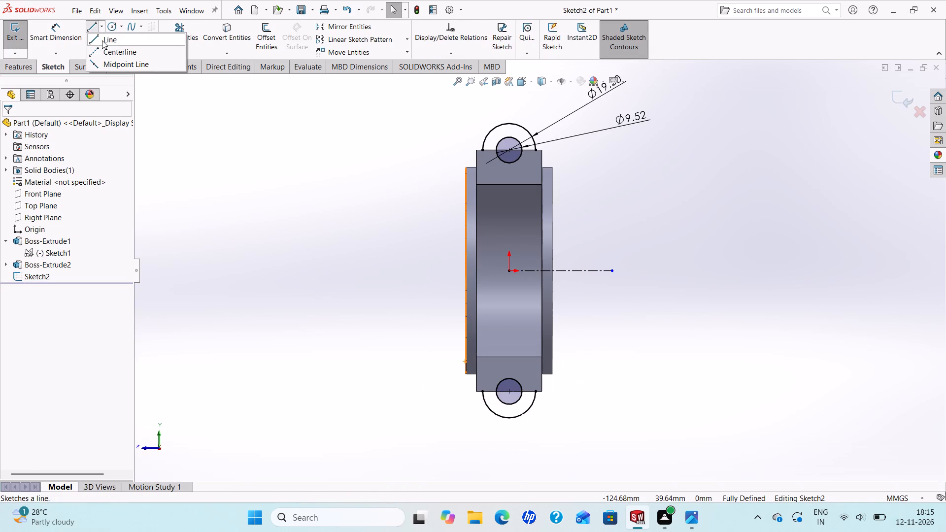
left_click(102, 48)
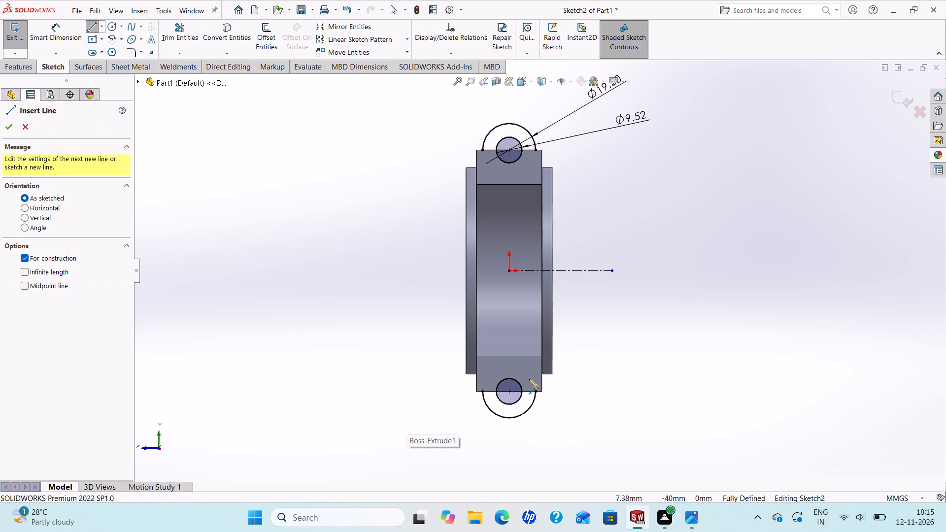
left_click_drag(483, 392, 490, 393)
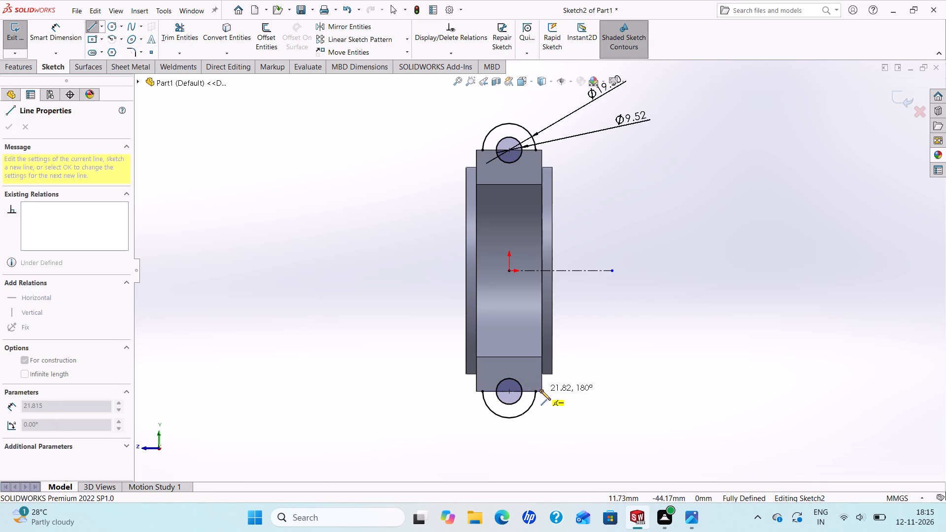
left_click(535, 392)
right_click(535, 392)
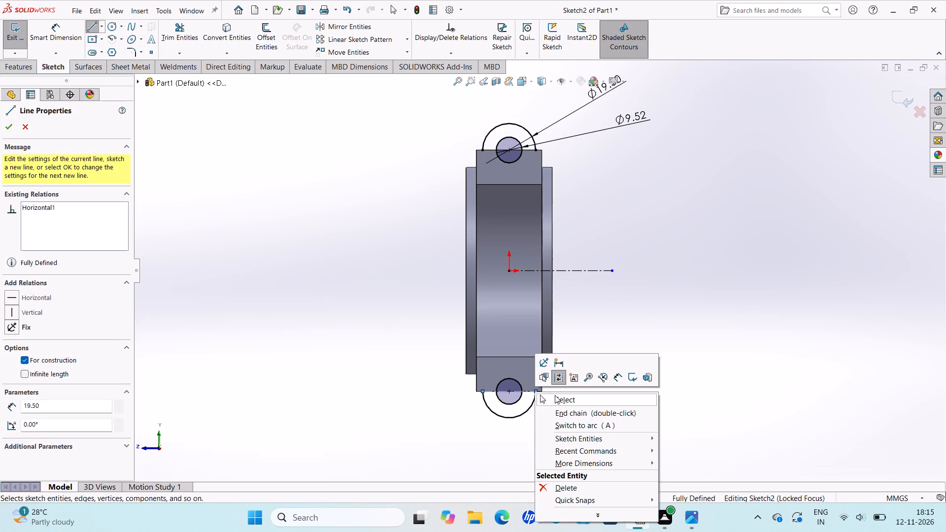
left_click(563, 399)
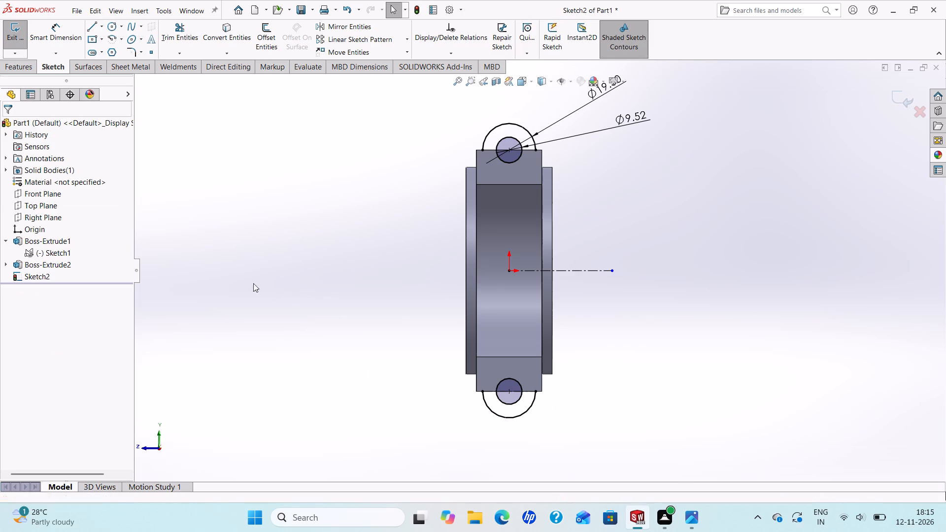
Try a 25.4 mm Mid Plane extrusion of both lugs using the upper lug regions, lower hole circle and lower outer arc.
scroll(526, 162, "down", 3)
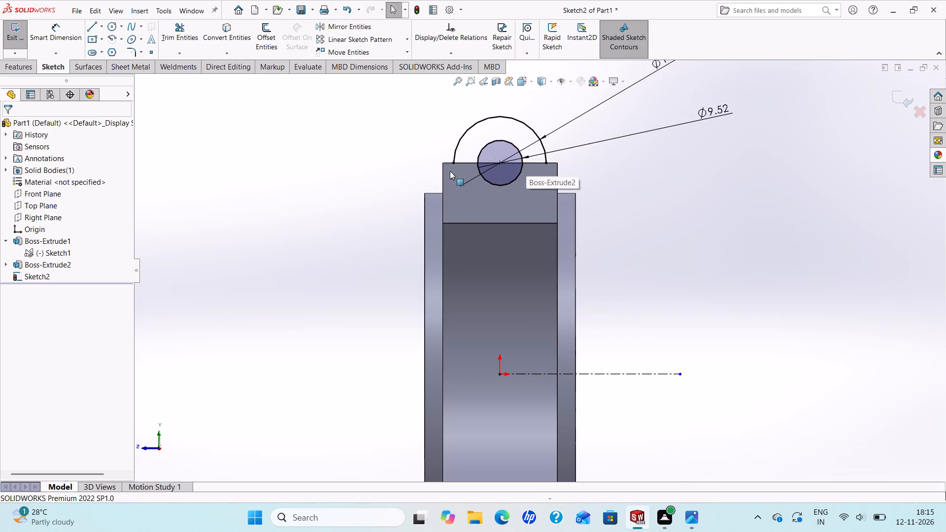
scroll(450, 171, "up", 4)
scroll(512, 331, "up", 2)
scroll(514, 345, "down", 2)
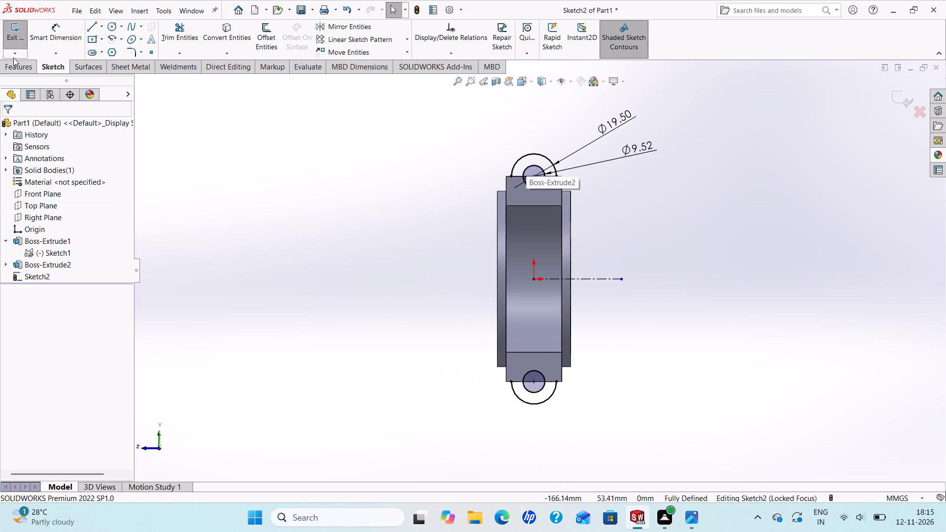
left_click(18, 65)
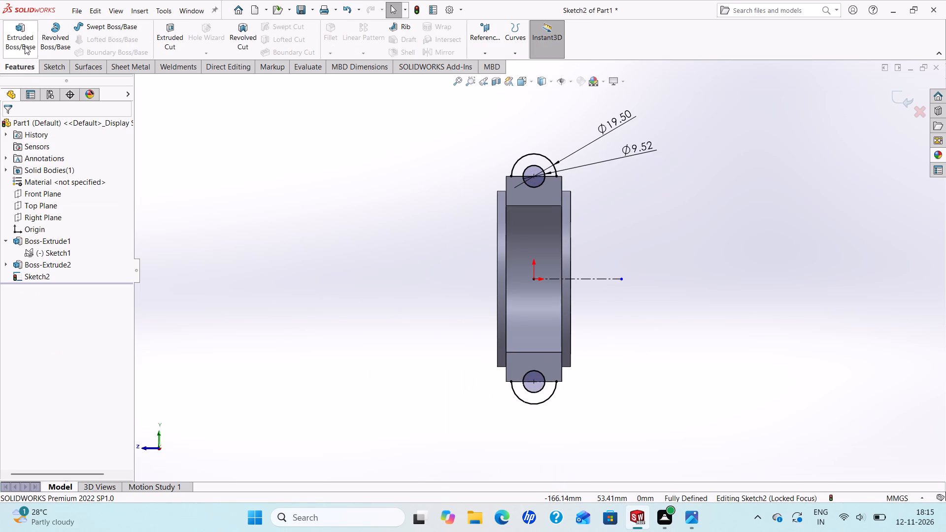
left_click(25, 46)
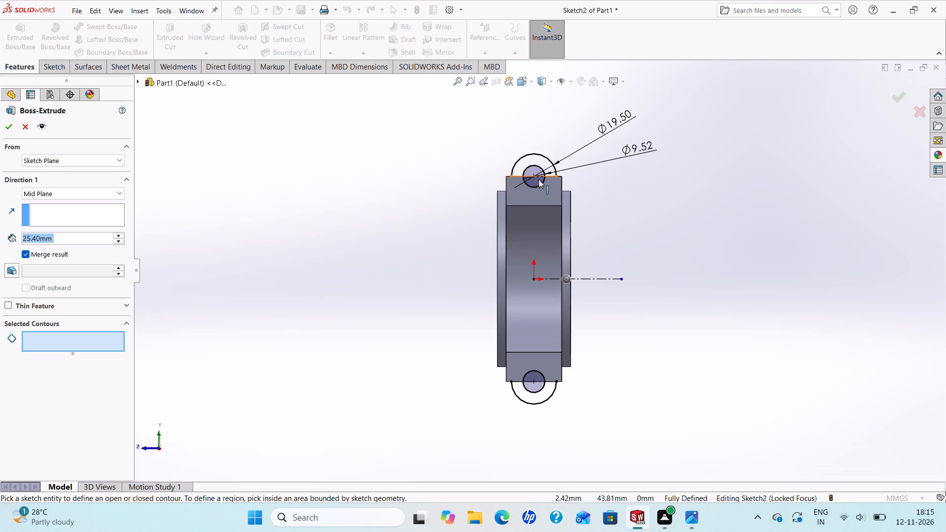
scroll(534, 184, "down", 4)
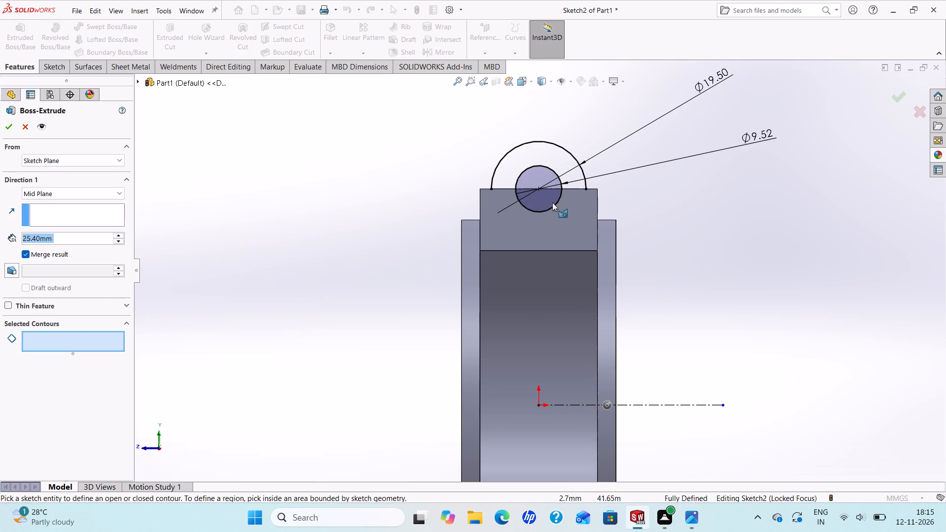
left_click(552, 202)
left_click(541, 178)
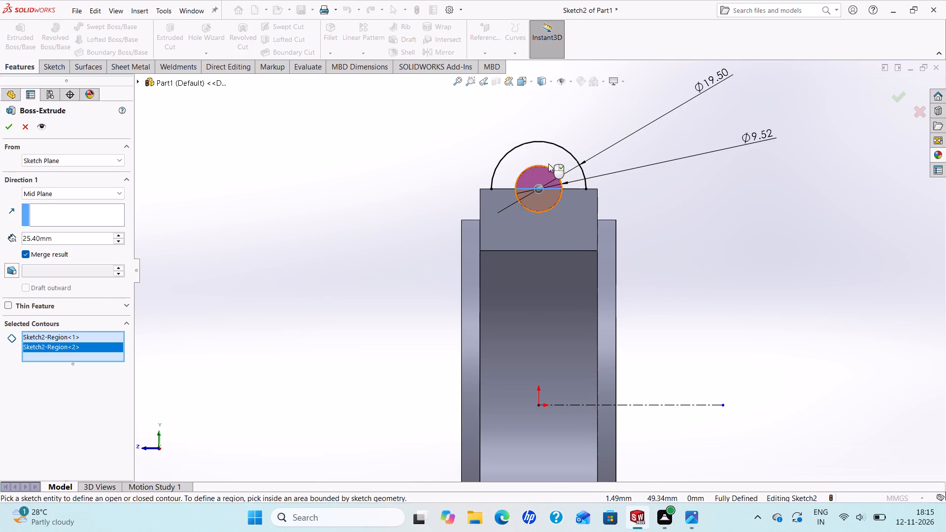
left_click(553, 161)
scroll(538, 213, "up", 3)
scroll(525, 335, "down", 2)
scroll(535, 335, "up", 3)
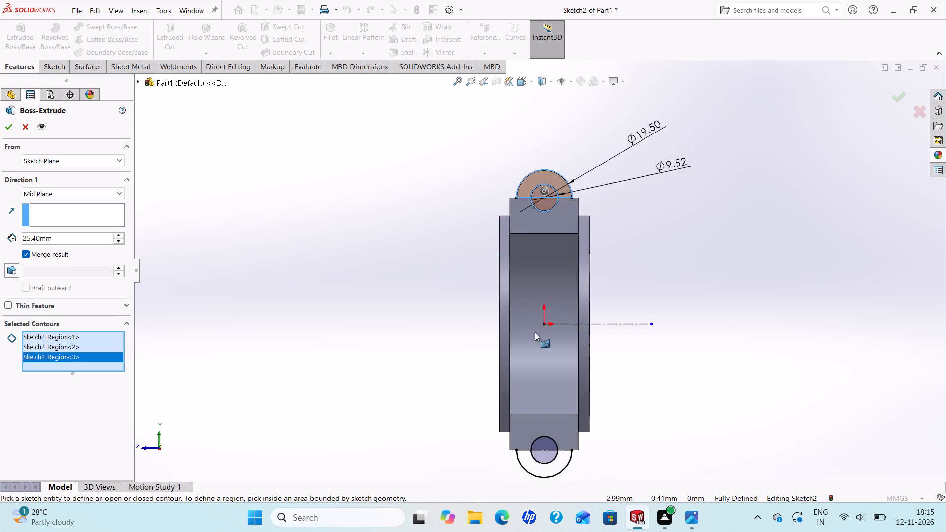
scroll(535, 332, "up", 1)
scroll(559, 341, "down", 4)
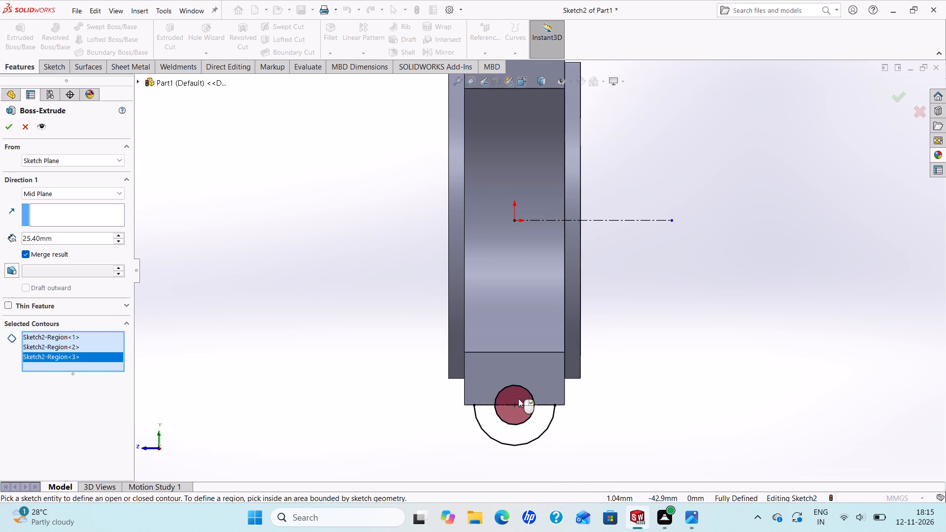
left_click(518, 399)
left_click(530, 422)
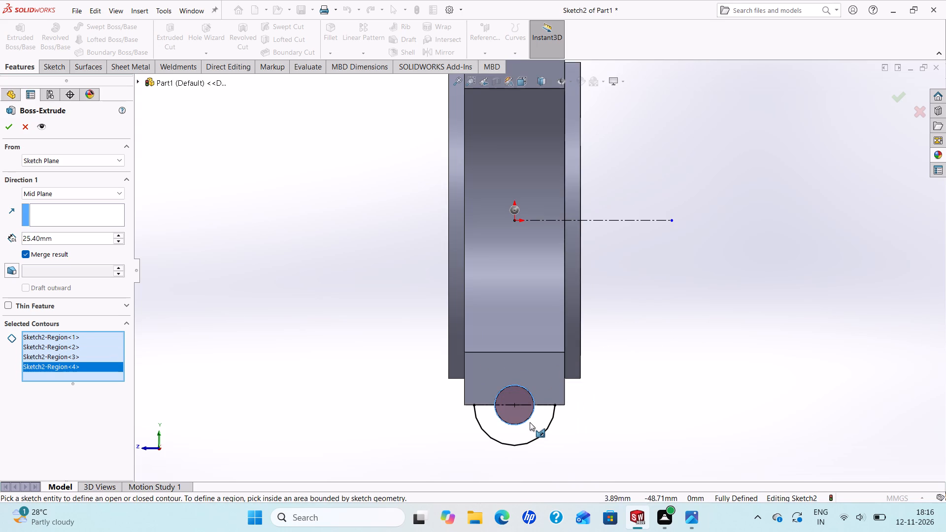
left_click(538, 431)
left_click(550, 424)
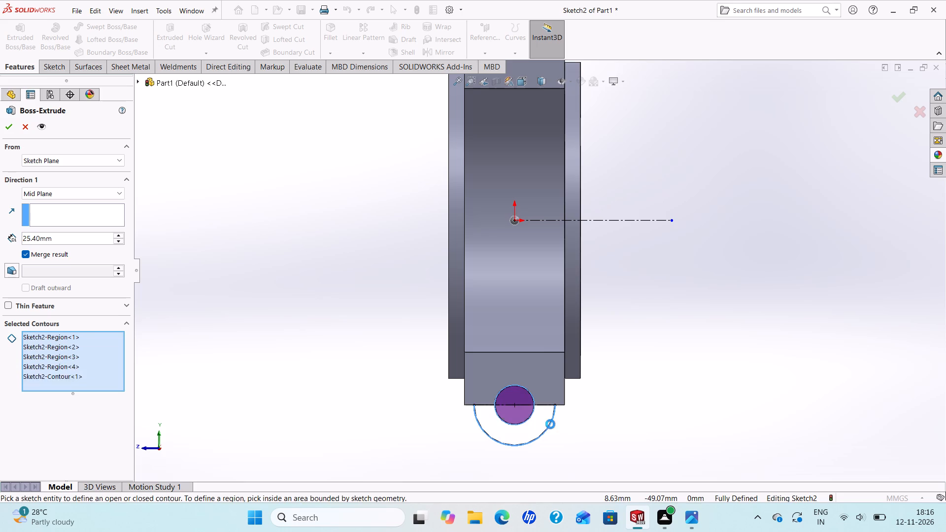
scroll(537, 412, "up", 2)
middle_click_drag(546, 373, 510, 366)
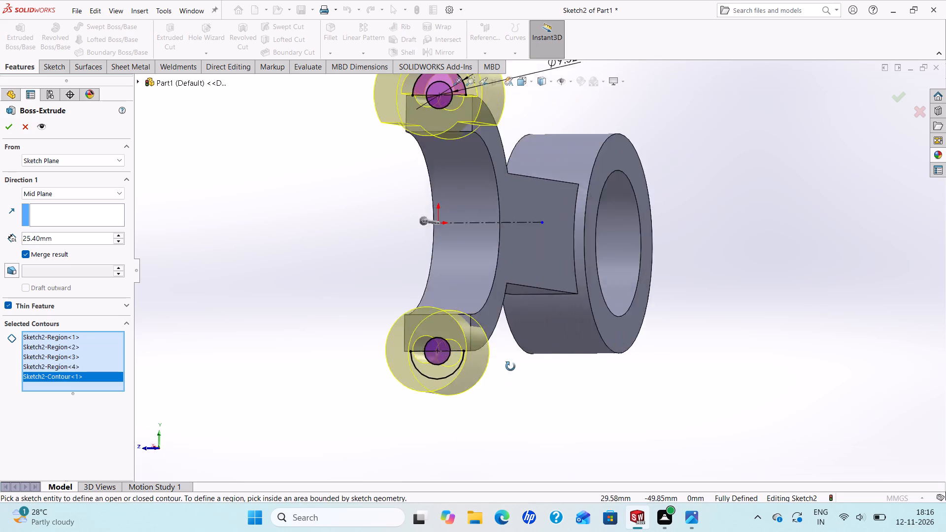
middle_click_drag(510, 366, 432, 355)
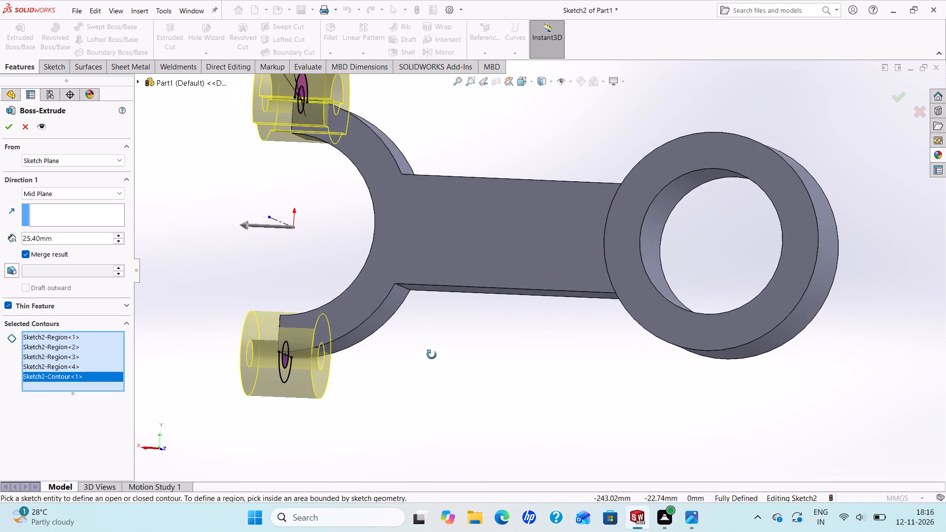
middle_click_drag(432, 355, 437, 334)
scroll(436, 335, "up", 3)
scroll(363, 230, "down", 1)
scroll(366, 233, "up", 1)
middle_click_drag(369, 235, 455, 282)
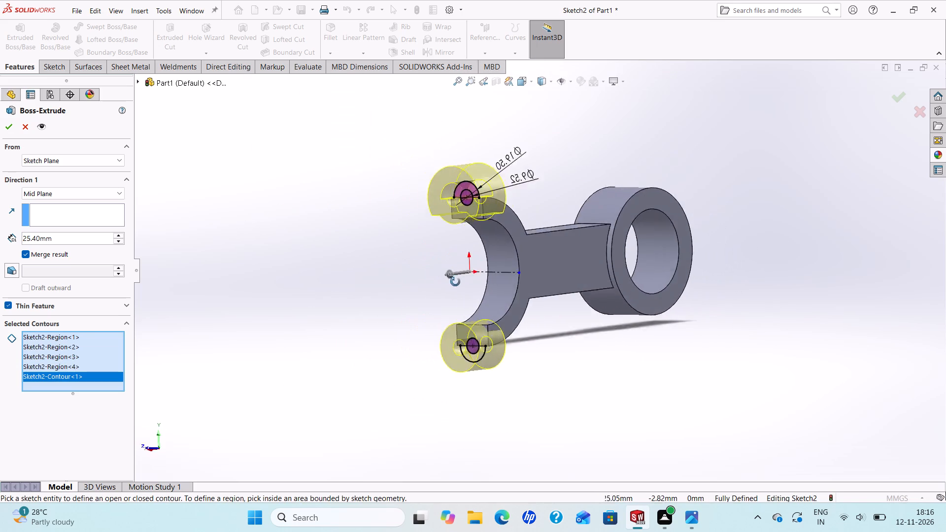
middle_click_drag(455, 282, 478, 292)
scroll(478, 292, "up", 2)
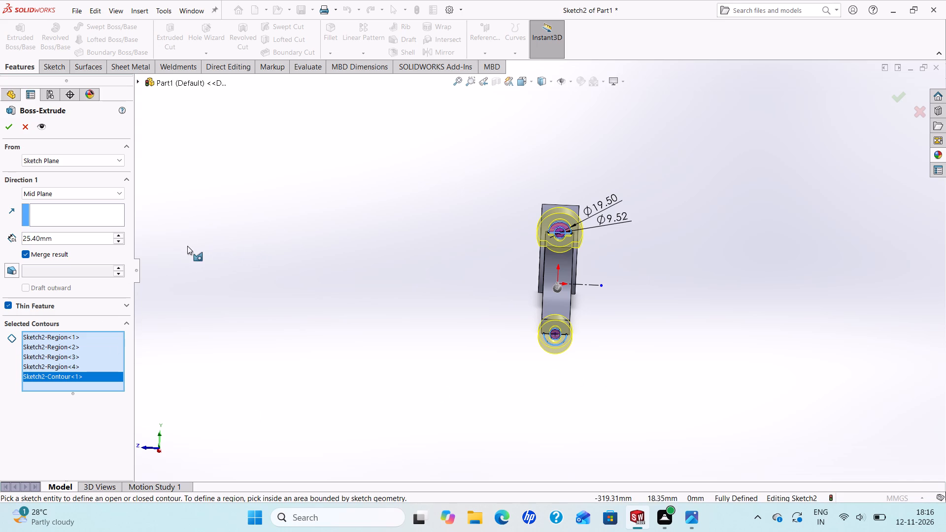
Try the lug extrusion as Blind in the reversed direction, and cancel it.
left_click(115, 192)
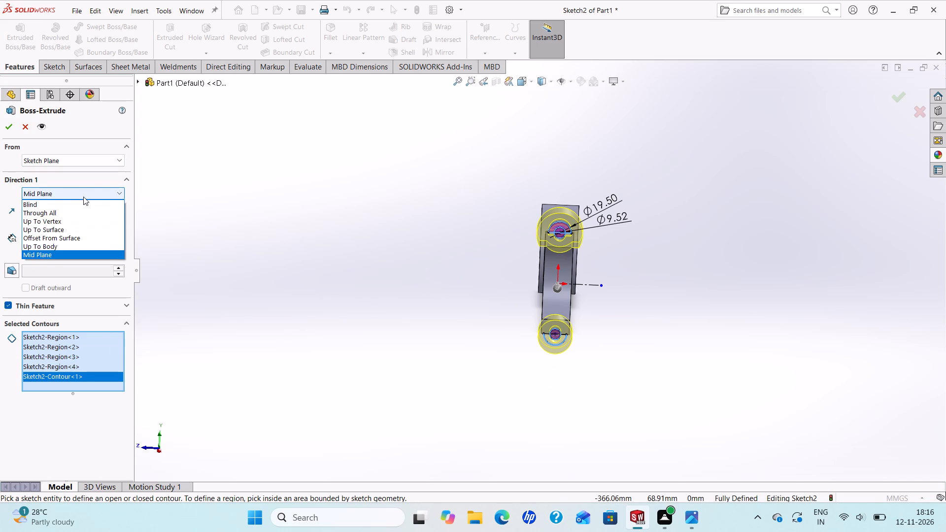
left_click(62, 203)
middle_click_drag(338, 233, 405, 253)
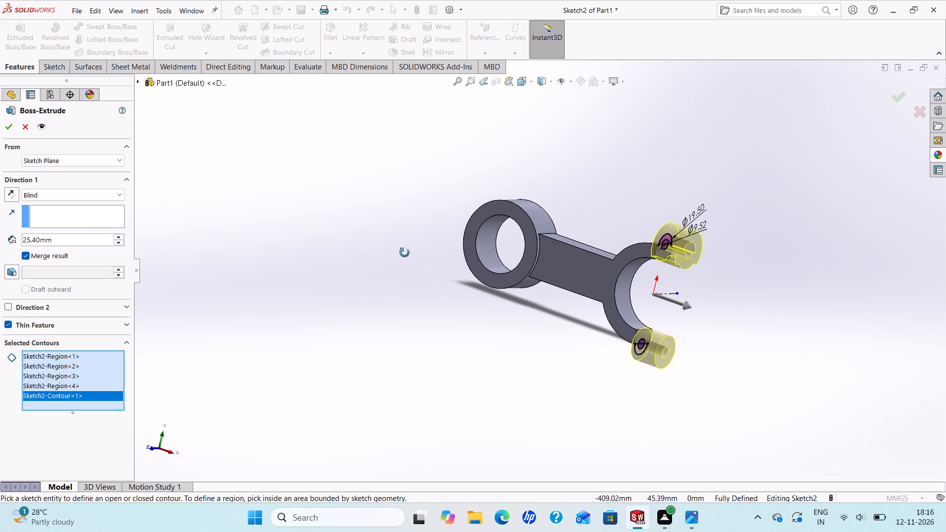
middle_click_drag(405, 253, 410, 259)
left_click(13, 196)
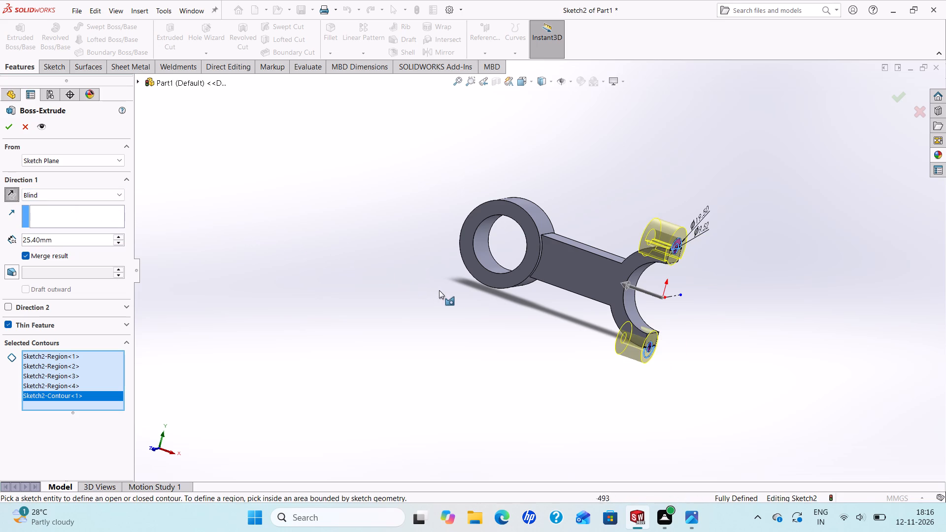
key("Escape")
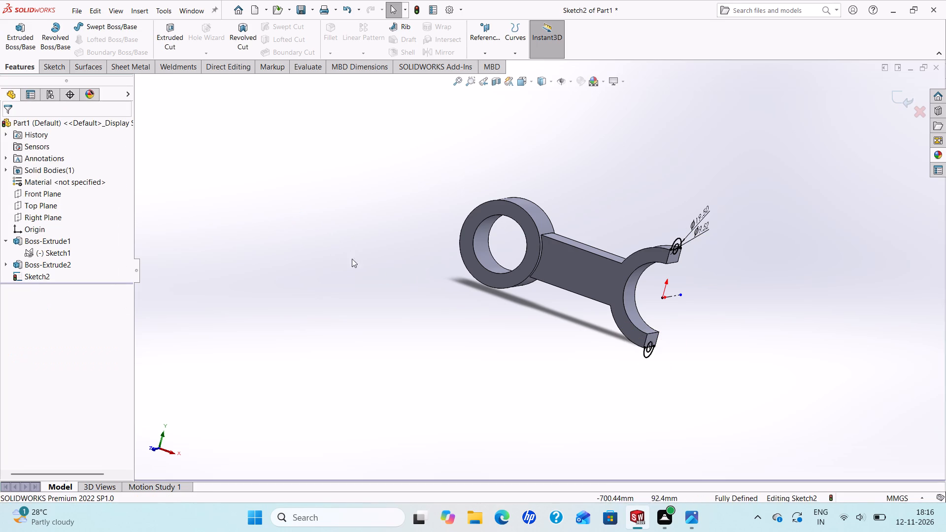
Undo the lug extrusion and all lug sketch geometry back to the empty sketch on the open half bore's end face.
key("ctrl+z")
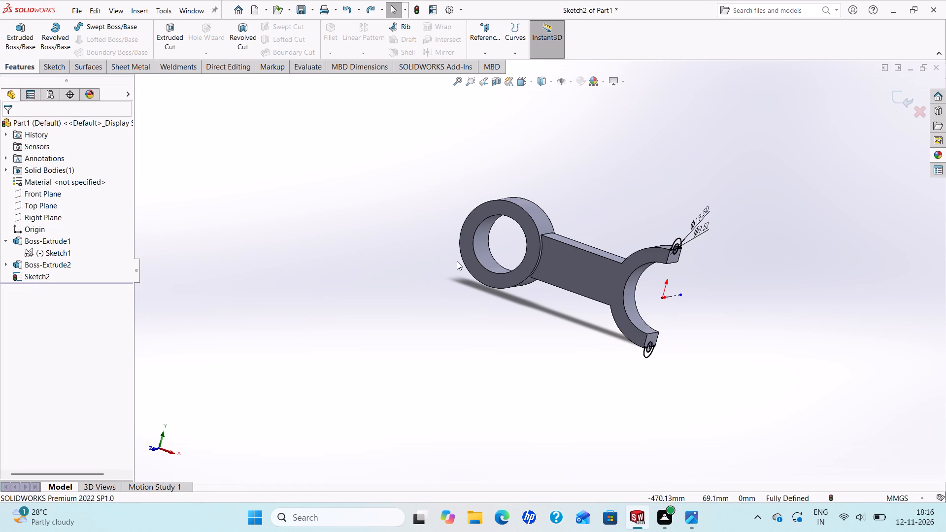
key("ctrl+z")
key("ctrl+z")
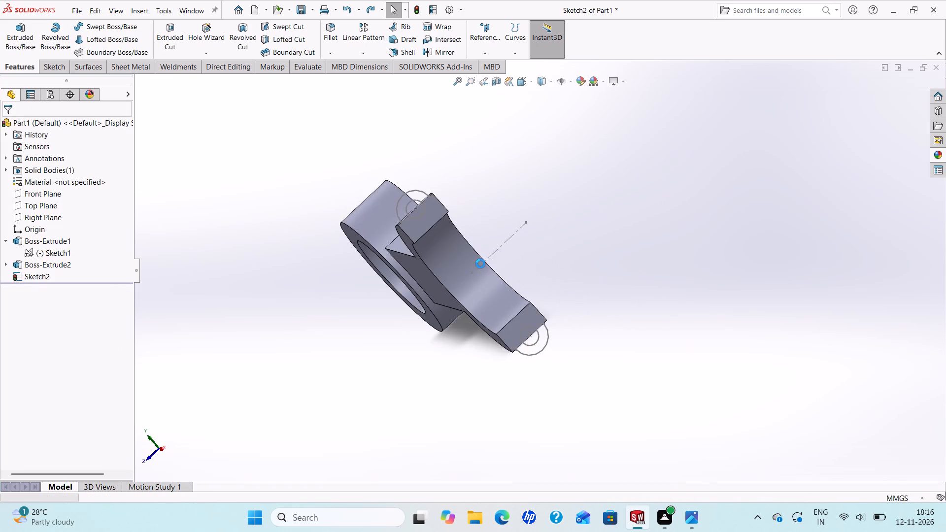
key("ctrl+z")
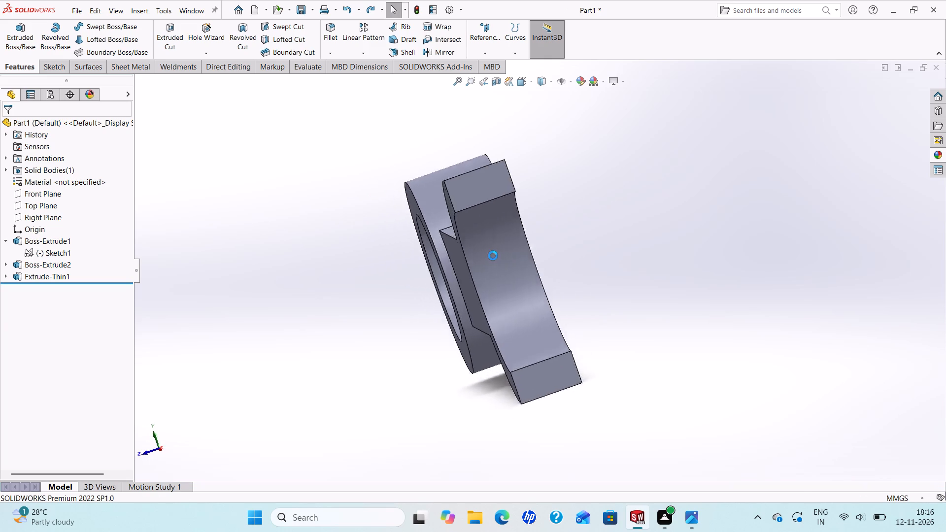
key("ctrl+z")
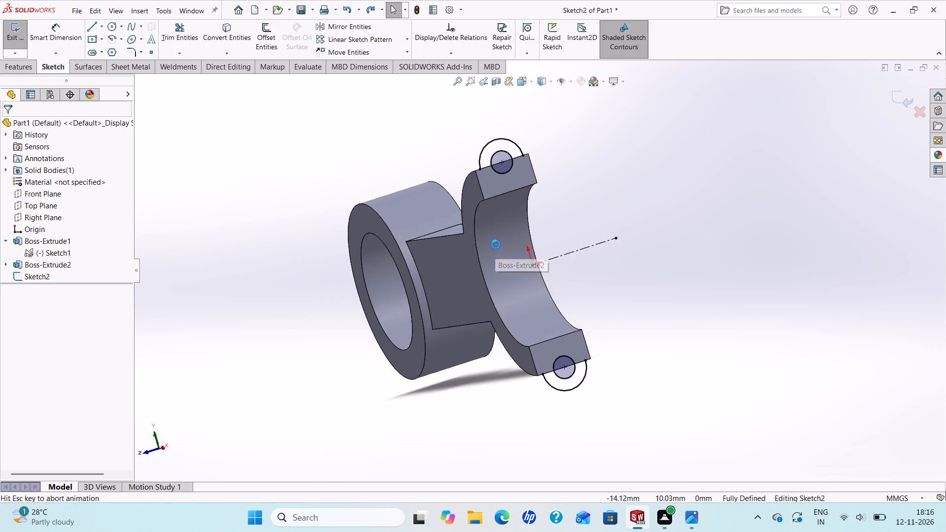
key("ctrl+z")
key("ctrl+z")
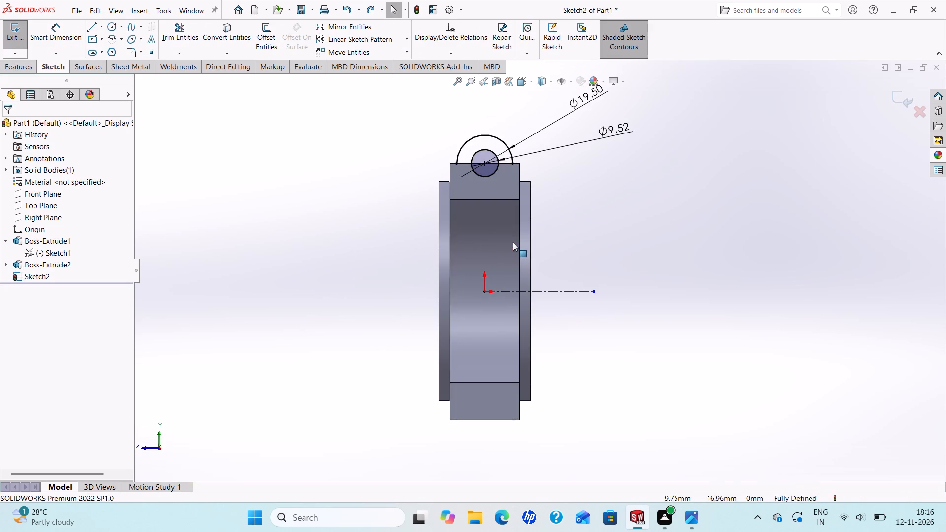
key("ctrl+z")
key("ctrl+z")
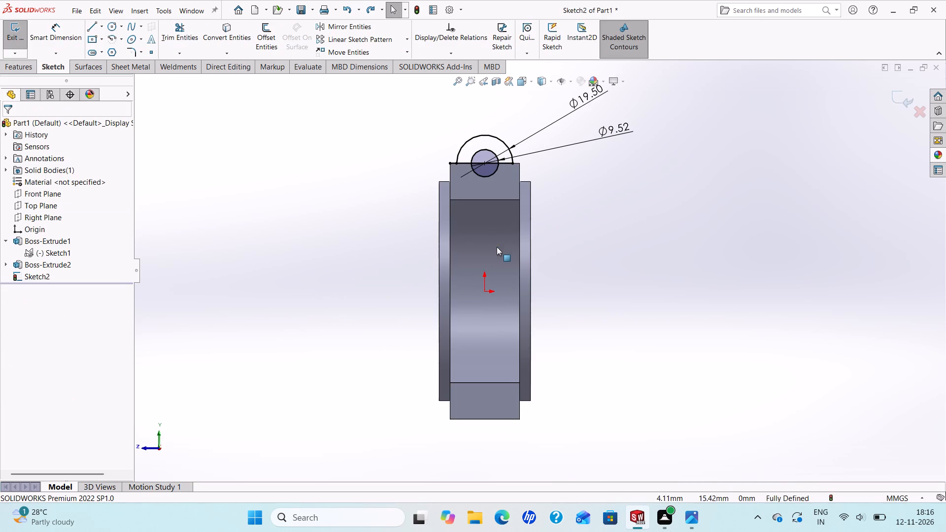
key("ctrl+z")
key("ctrl+z")
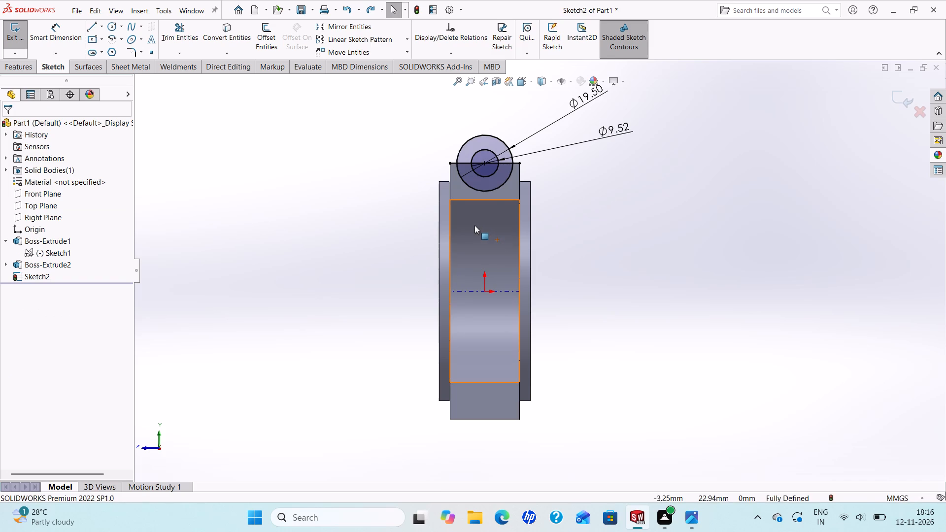
key("ctrl+z")
key("ctrl+z")
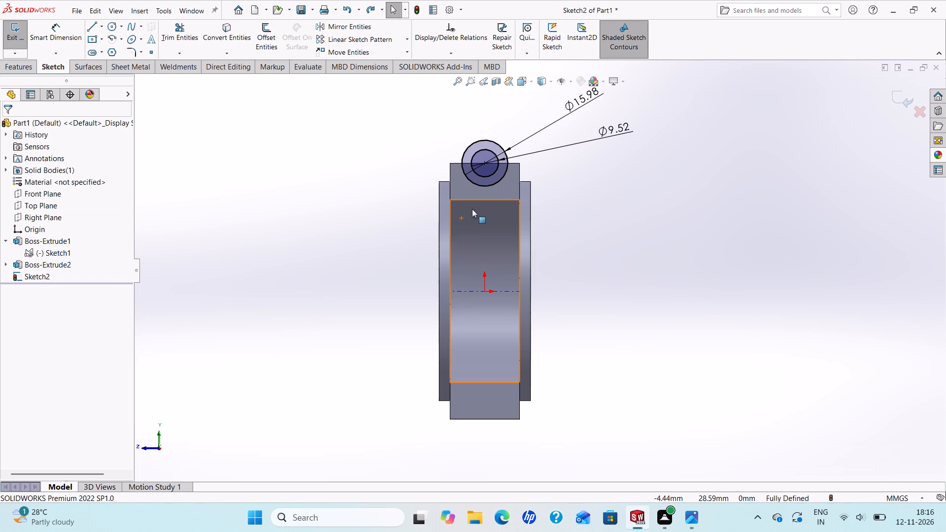
key("ctrl+z")
key("ctrl+z")
key("ctrl+z")
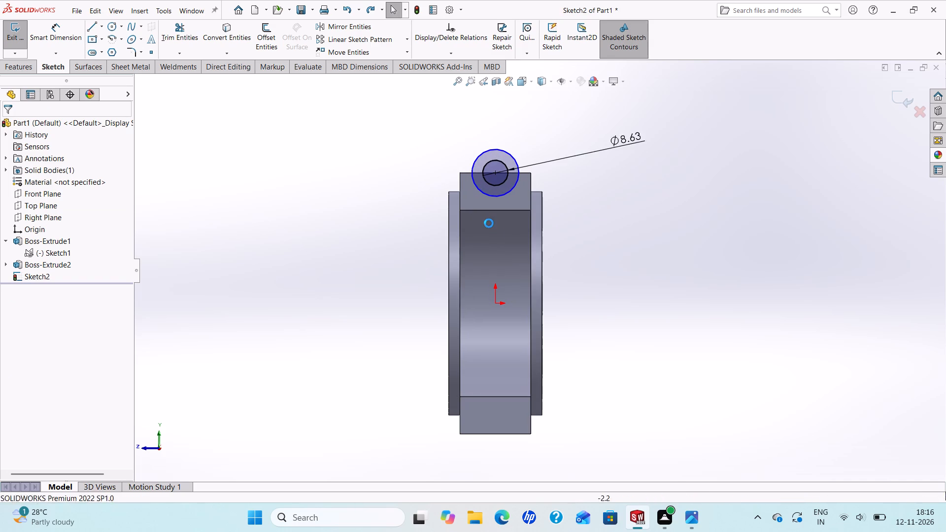
key("ctrl+z")
key("ctrl+z")
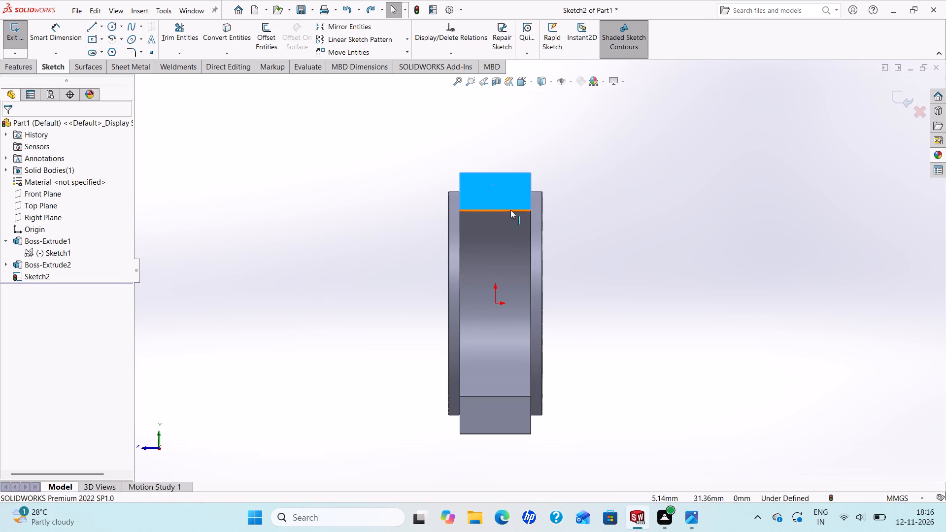
Consult the reference drawing and sketch two concentric circles, radii about 4.4 and 11.8 mm, centred about 52 mm above the origin.
left_click(691, 515)
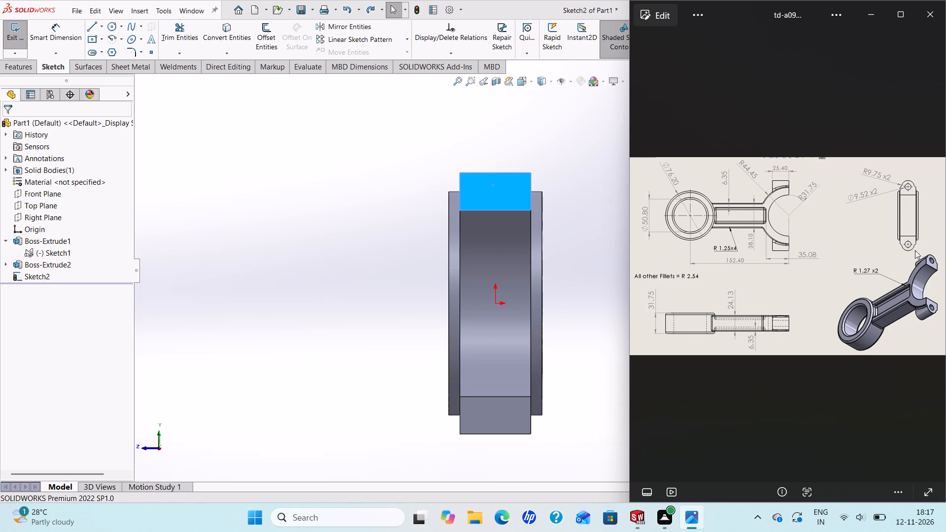
left_click(113, 31)
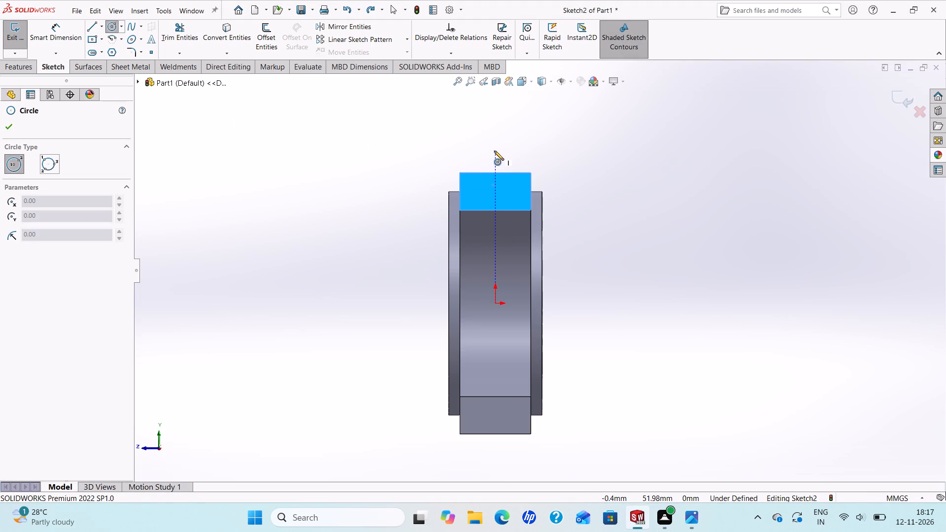
left_click(494, 151)
left_click(507, 157)
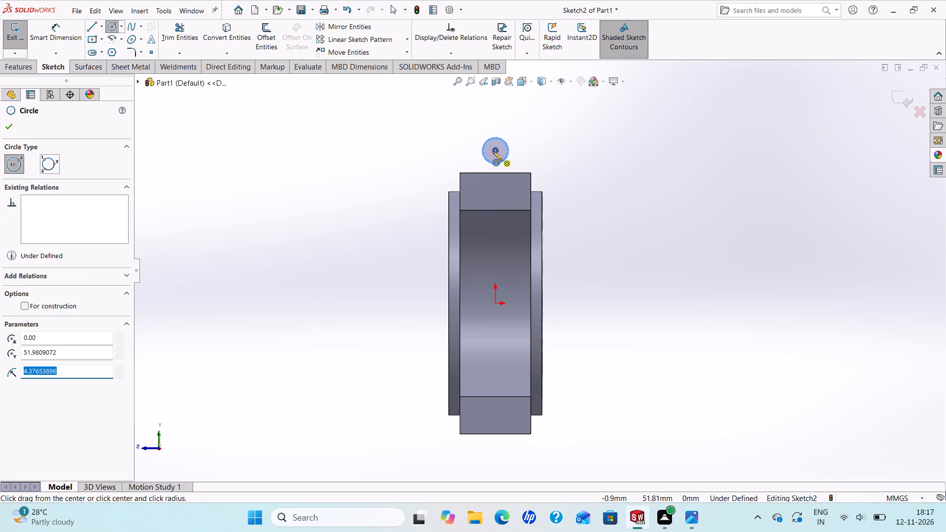
left_click(493, 151)
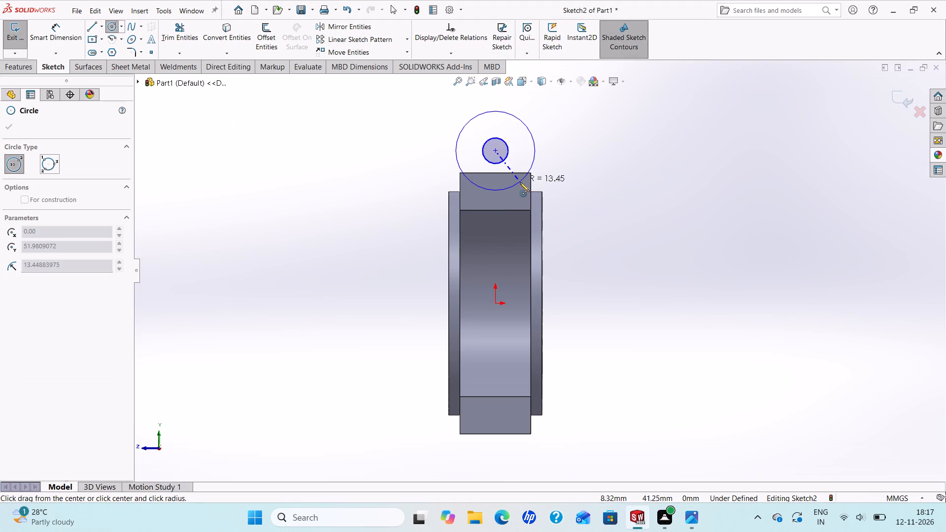
left_click(517, 178)
right_click(517, 178)
left_click(541, 189)
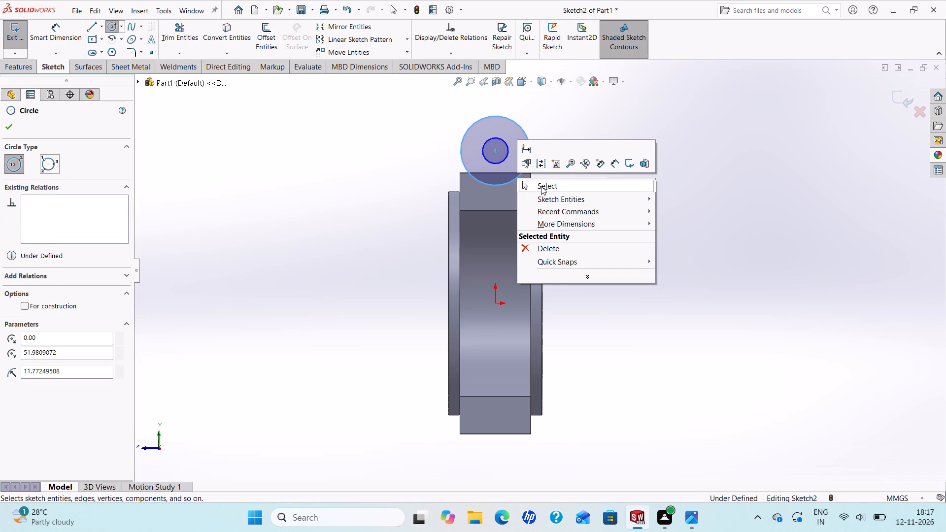
Check the reference drawing and dimension the lug circles' diameters, 9.52 mm for the inner and 19.05 mm for the outer.
left_click(690, 523)
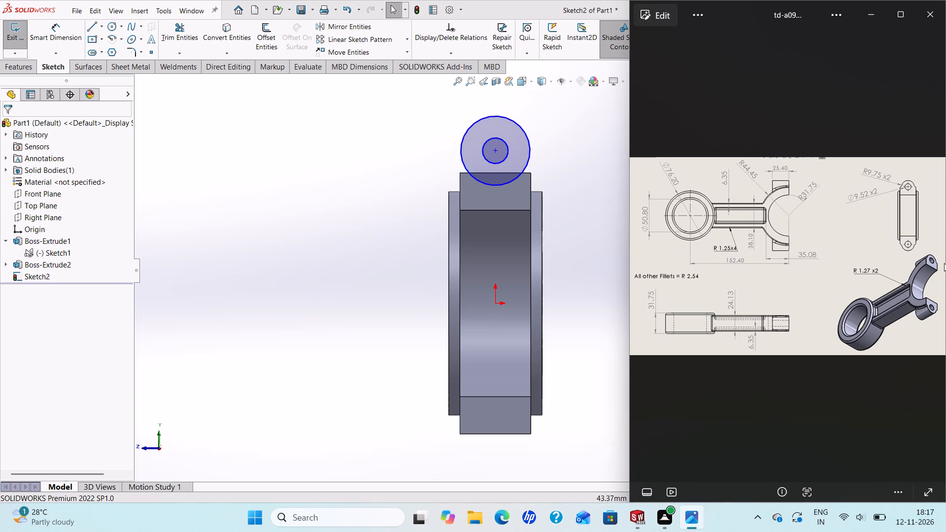
left_click(59, 39)
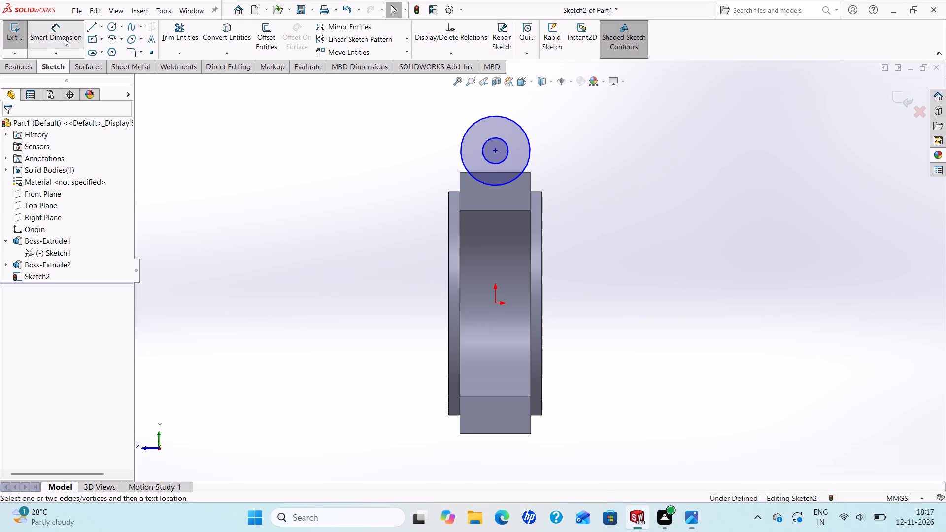
left_click(507, 146)
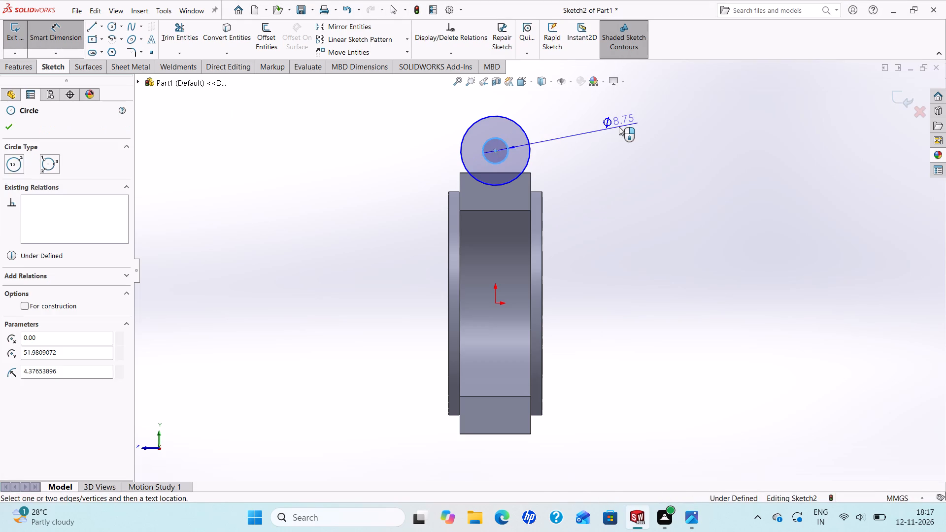
left_click(619, 127)
type("9.52")
key("Return")
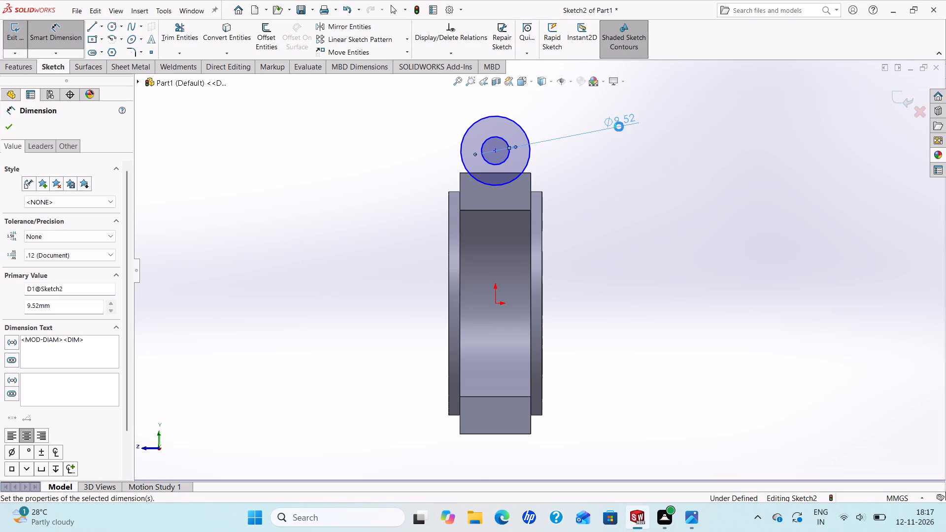
left_click(524, 132)
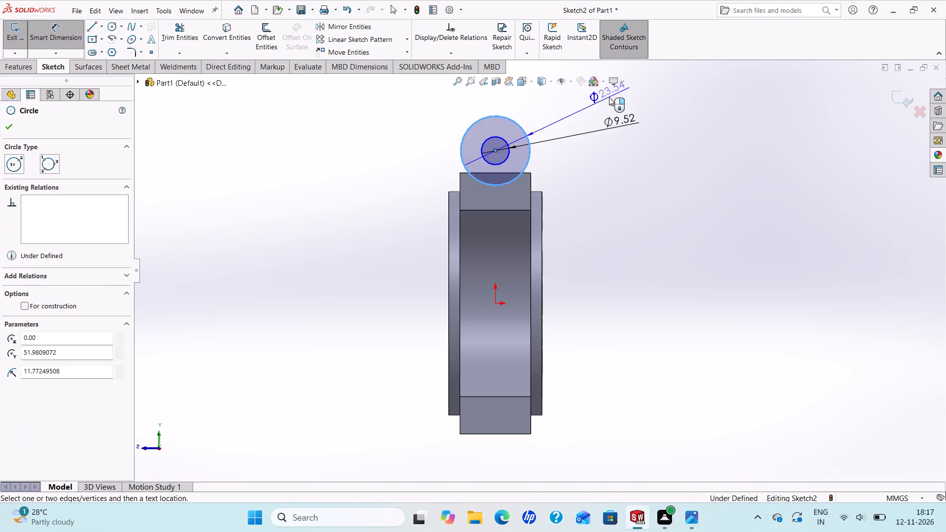
scroll(610, 108, "up", 1)
left_click(614, 117)
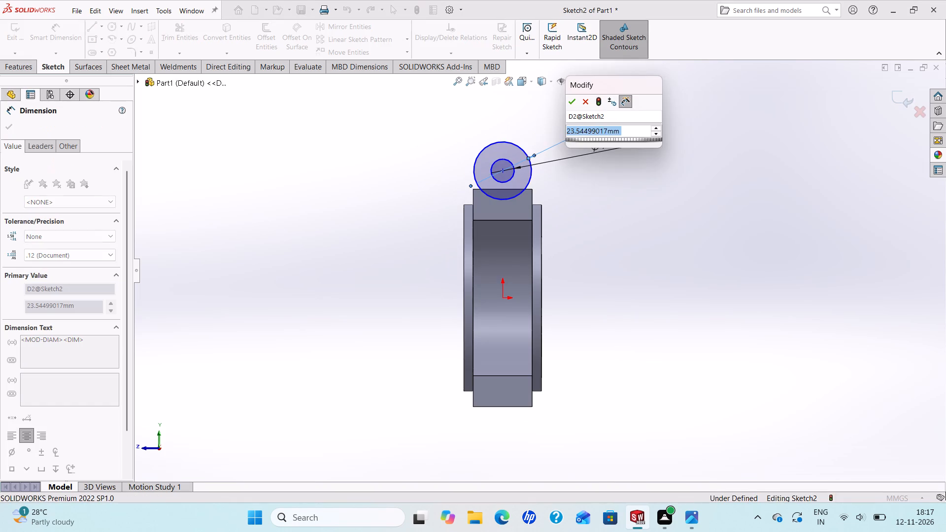
type("19.05")
key("Return")
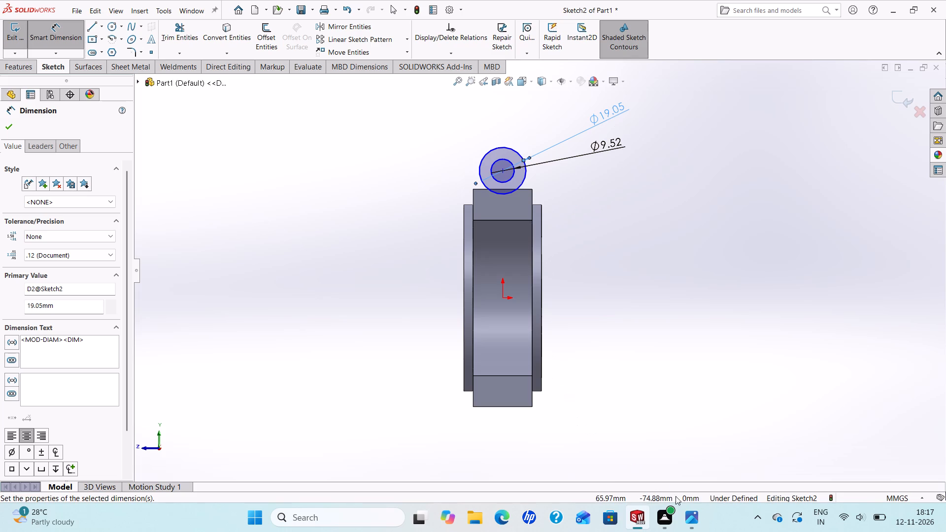
Dimension the lug circles' centre 2 mm above the top edge of the half bore's end face.
left_click(693, 513)
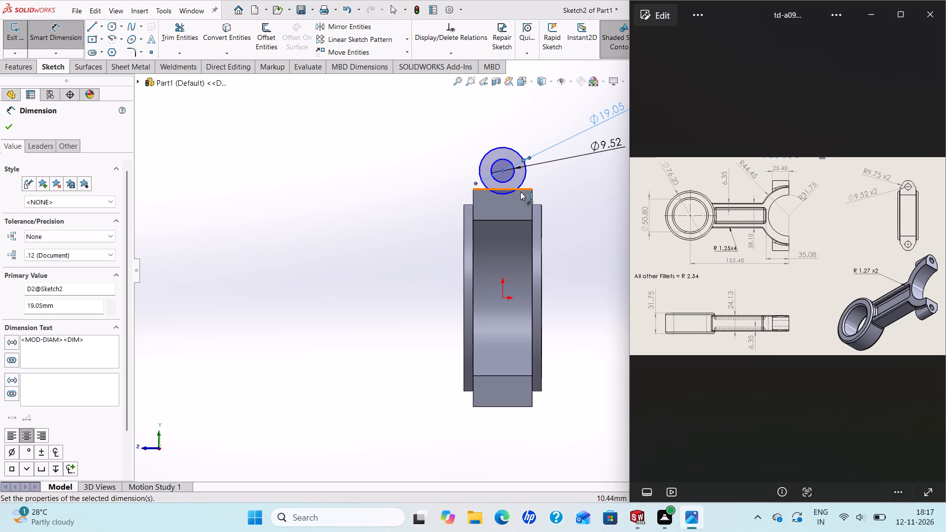
left_click(503, 172)
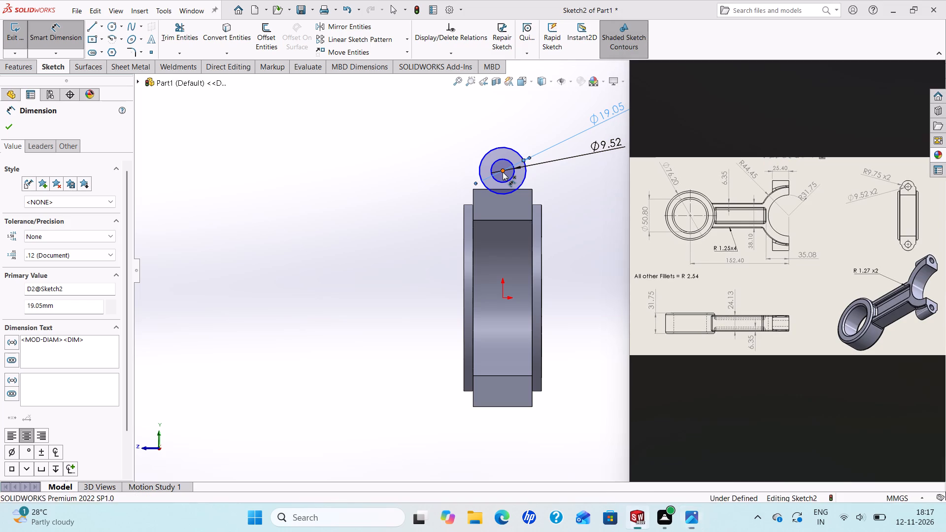
left_click(526, 188)
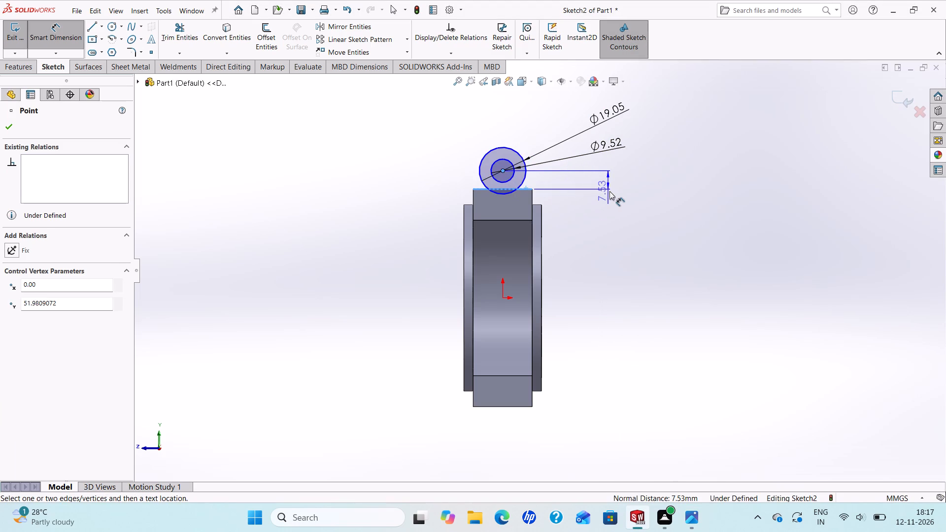
left_click(609, 191)
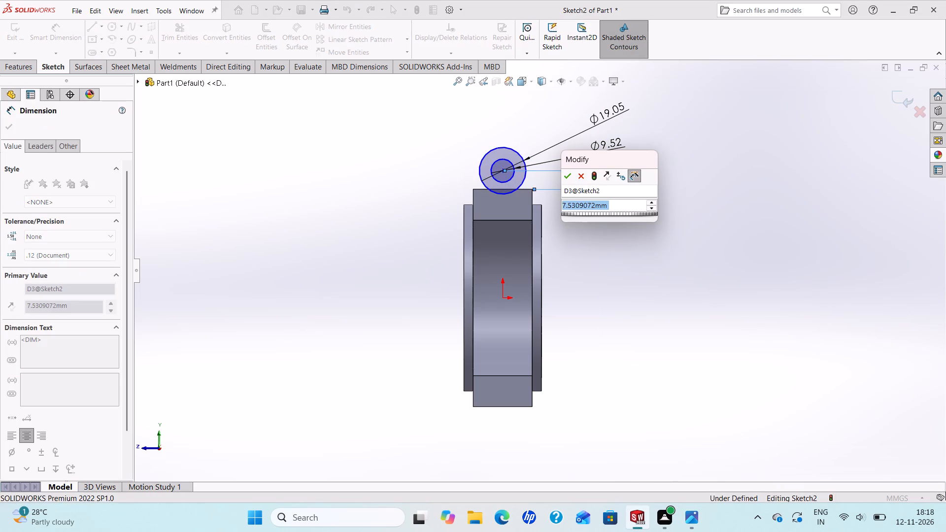
key("2")
key("Return")
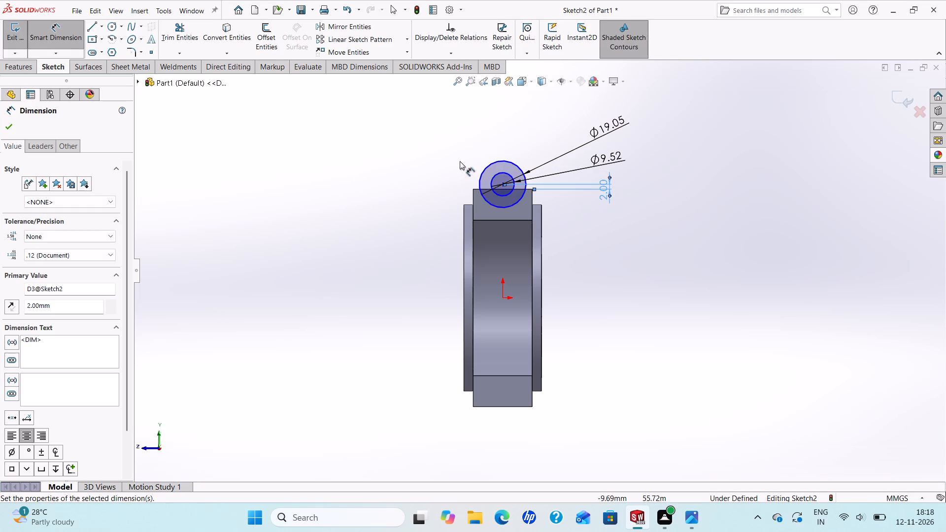
left_click(4, 126)
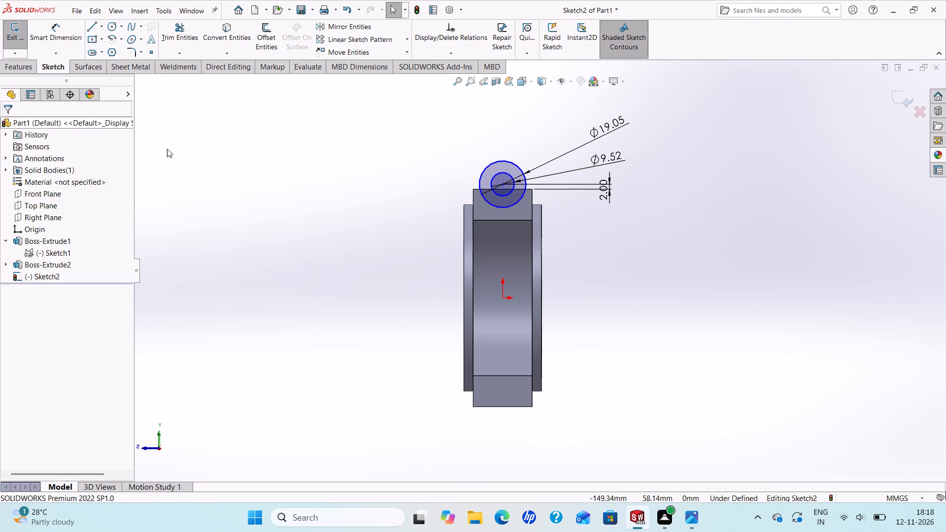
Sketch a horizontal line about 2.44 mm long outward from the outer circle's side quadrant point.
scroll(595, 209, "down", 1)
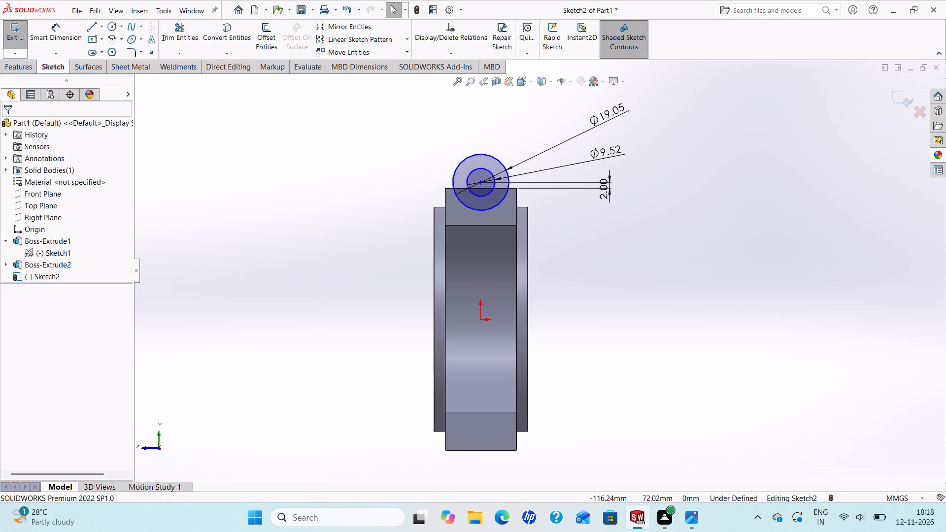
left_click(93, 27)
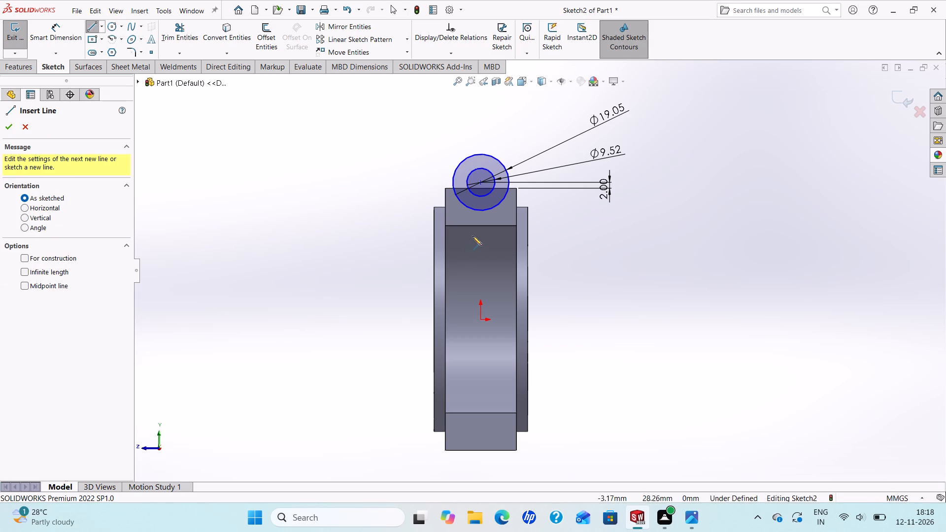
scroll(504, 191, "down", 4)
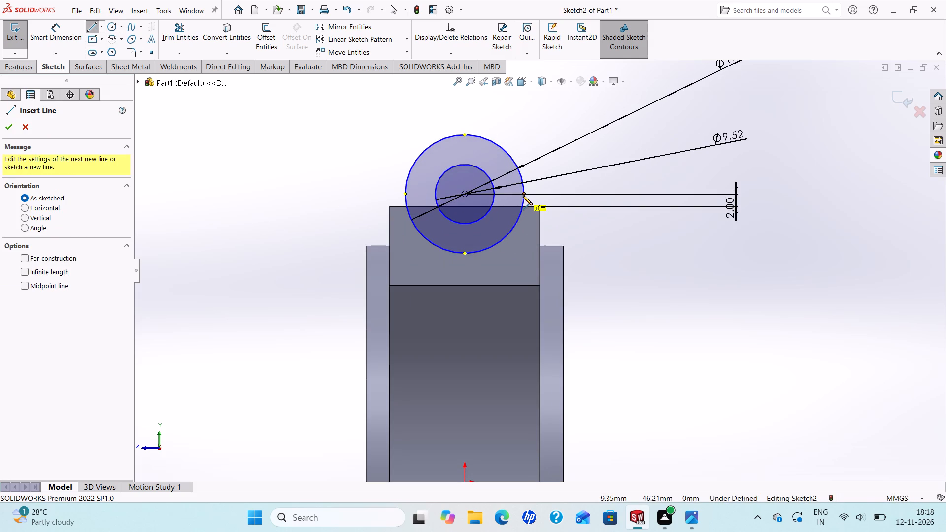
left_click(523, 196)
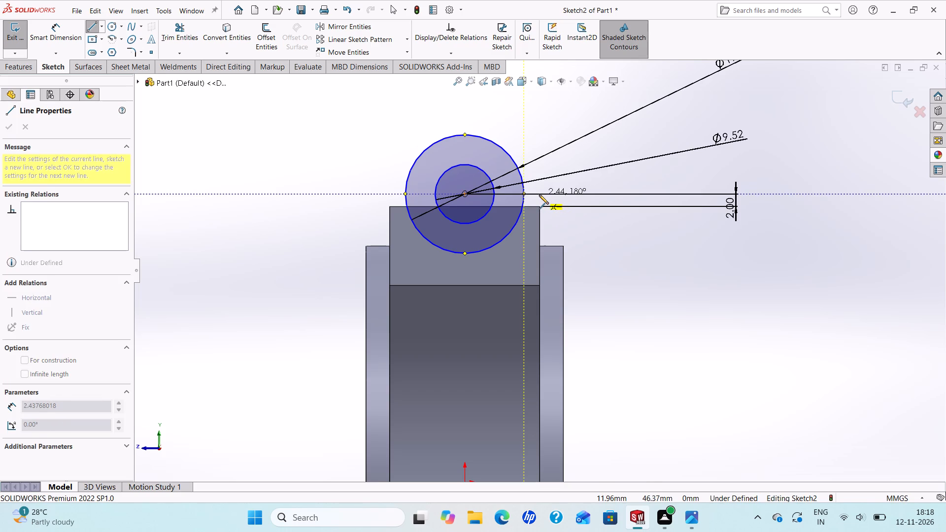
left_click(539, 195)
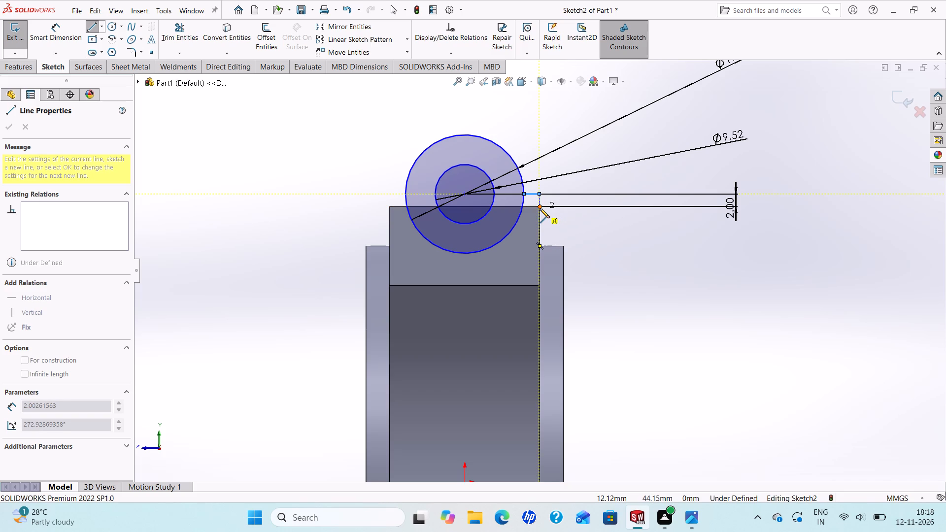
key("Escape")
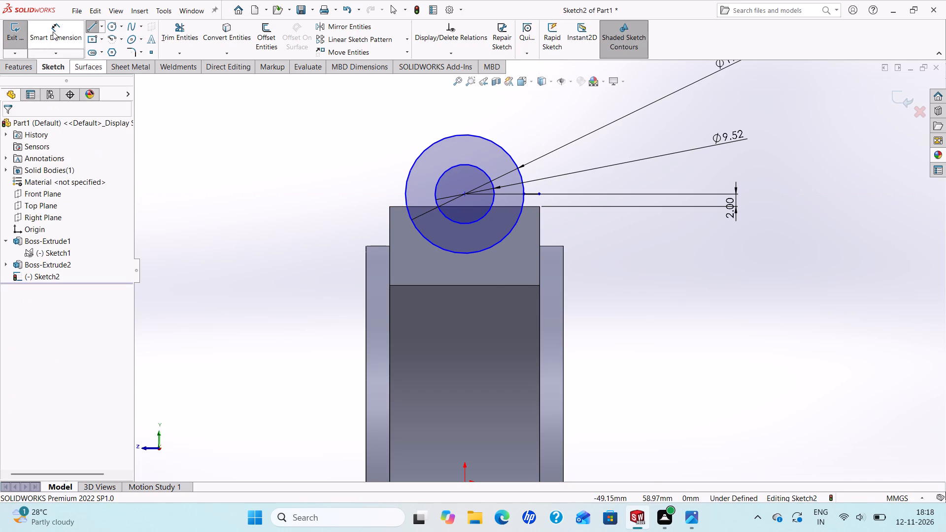
Convert the top edge of the half bore's end face into a sketch line.
left_click(223, 36)
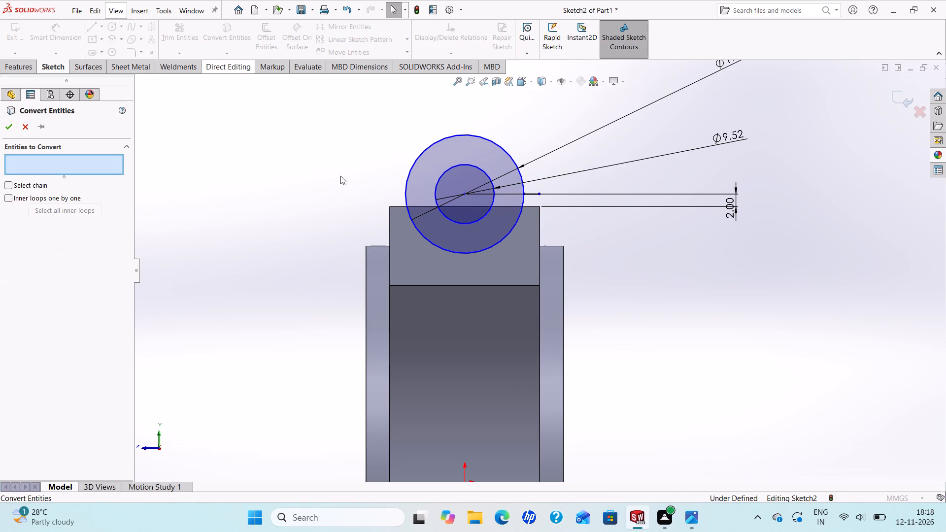
left_click(397, 206)
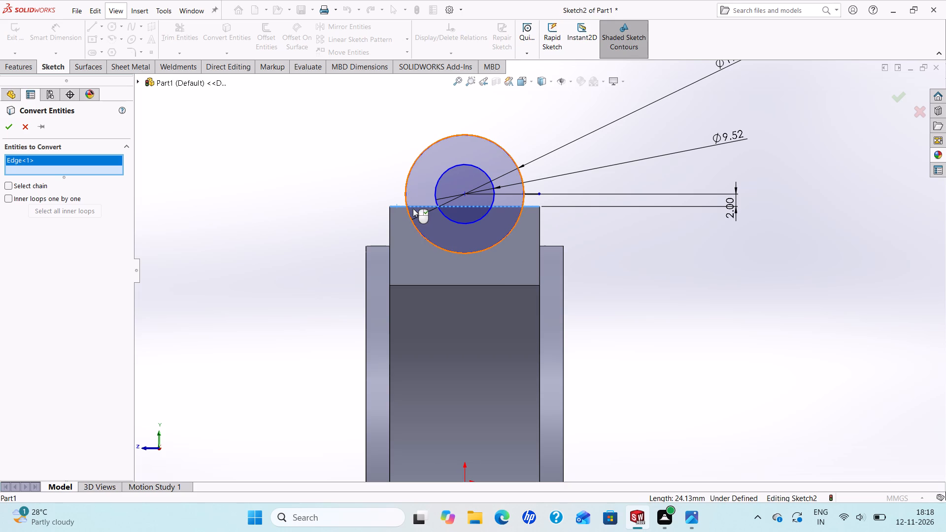
left_click(9, 128)
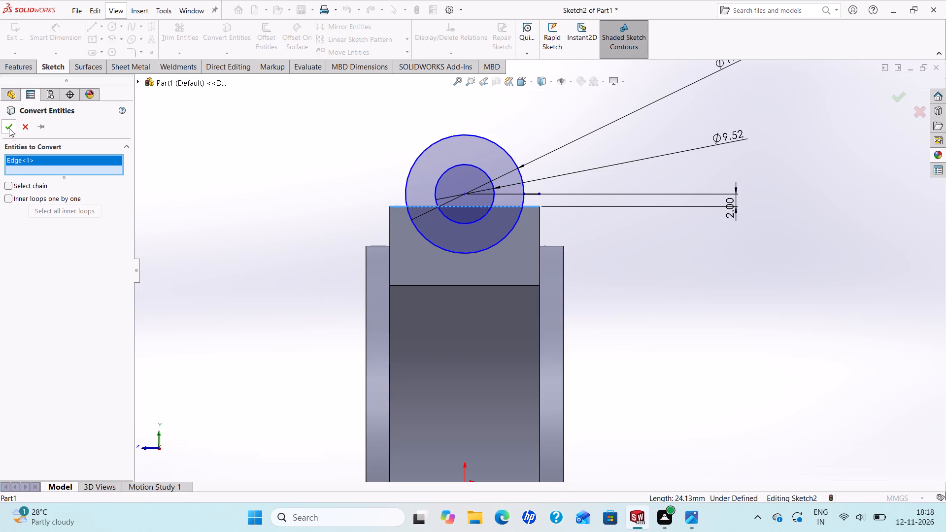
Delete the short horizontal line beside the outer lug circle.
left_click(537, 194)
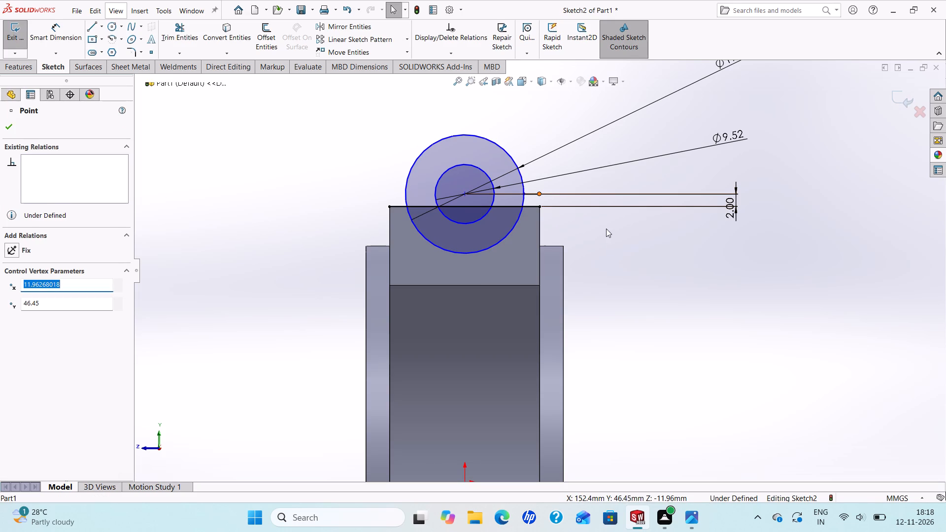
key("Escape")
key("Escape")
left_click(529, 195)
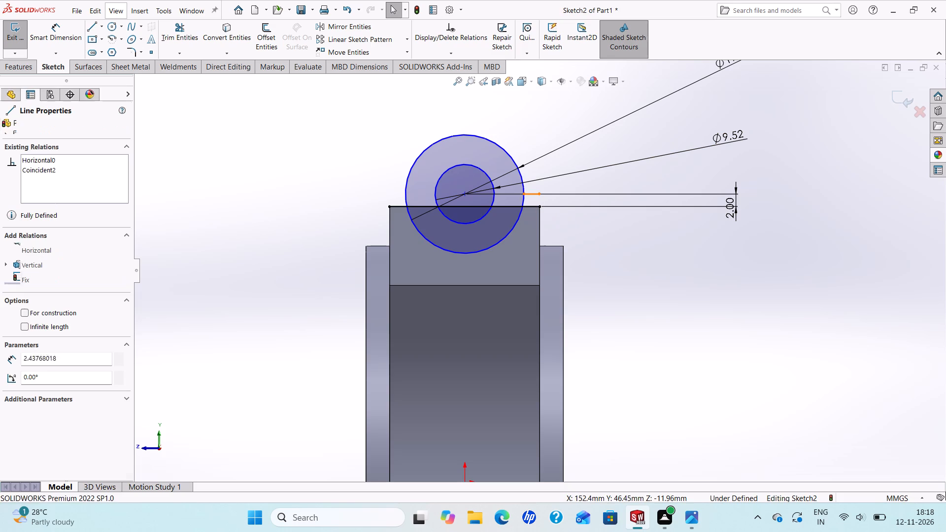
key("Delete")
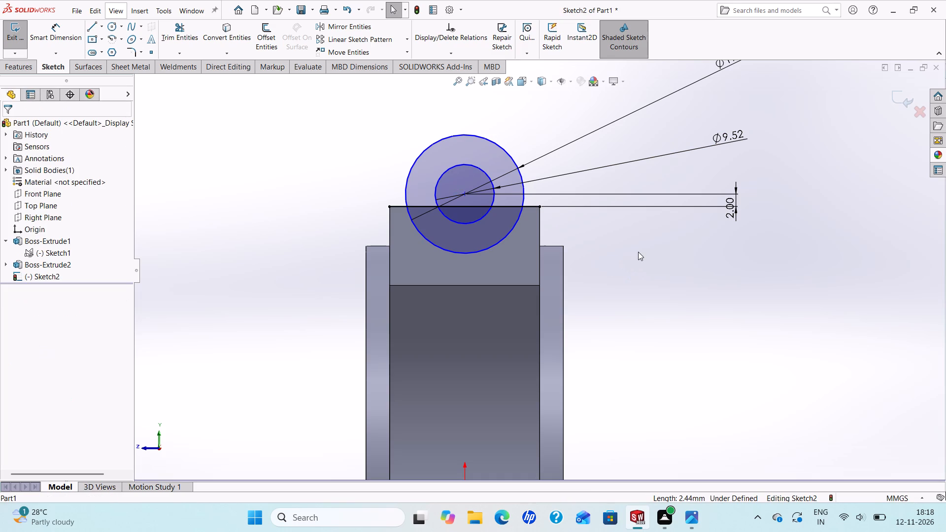
Sketch a 2 mm vertical line up from each end of the converted edge, joined by a 24.13 mm horizontal line through the circles' centre.
left_click(93, 25)
left_click(540, 208)
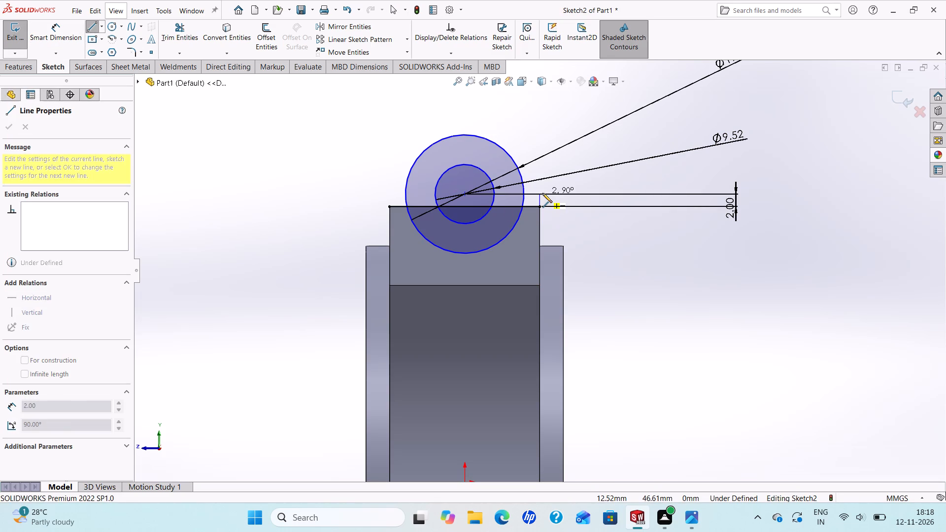
left_click(541, 194)
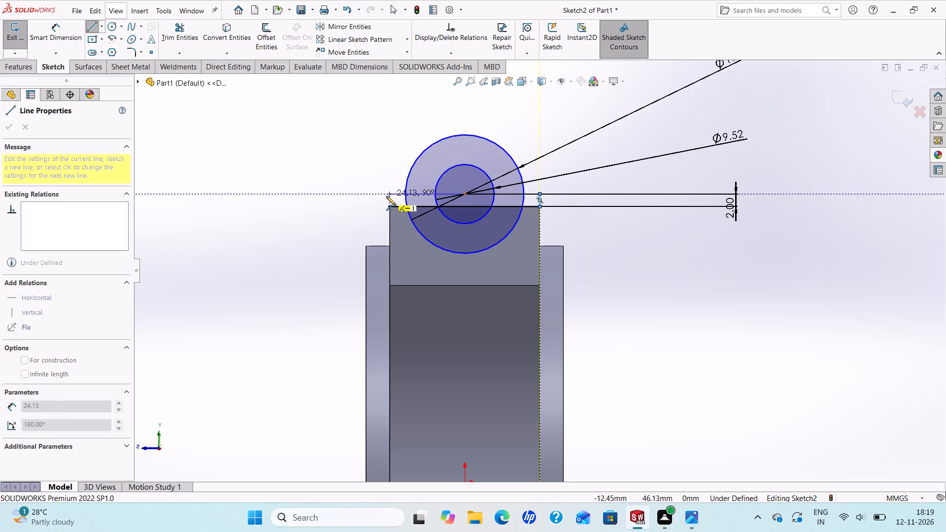
left_click(389, 196)
left_click(389, 206)
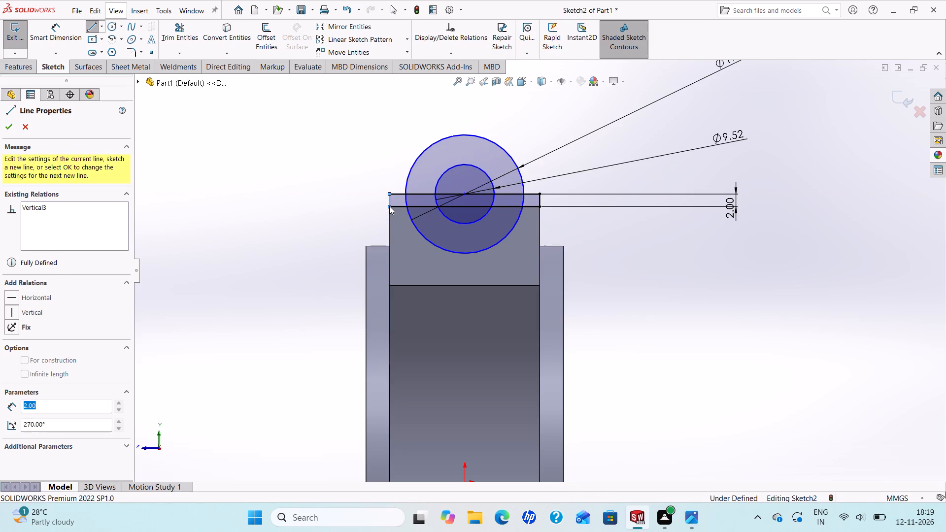
right_click(389, 206)
left_click(412, 213)
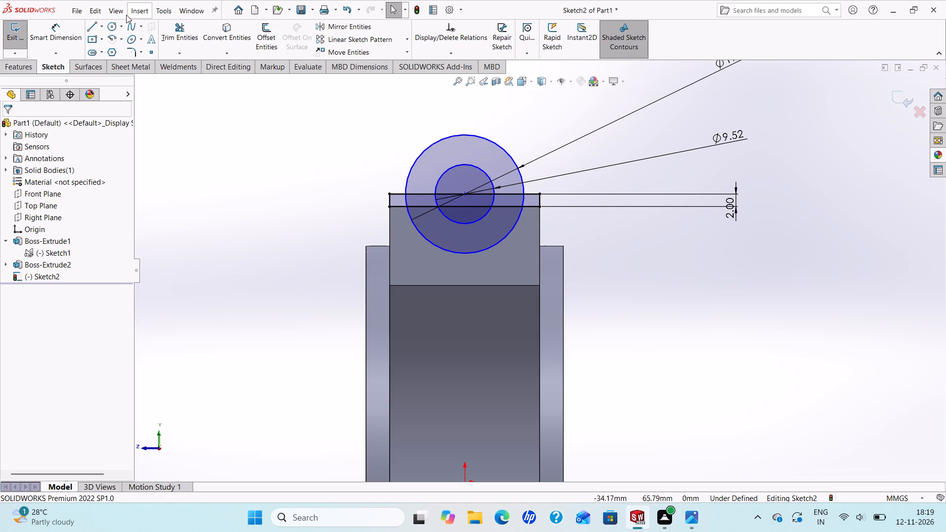
Trim away the outer circle's lower arc, the converted edge line between the arc's ends, and one short outer stub of that line.
left_click(180, 27)
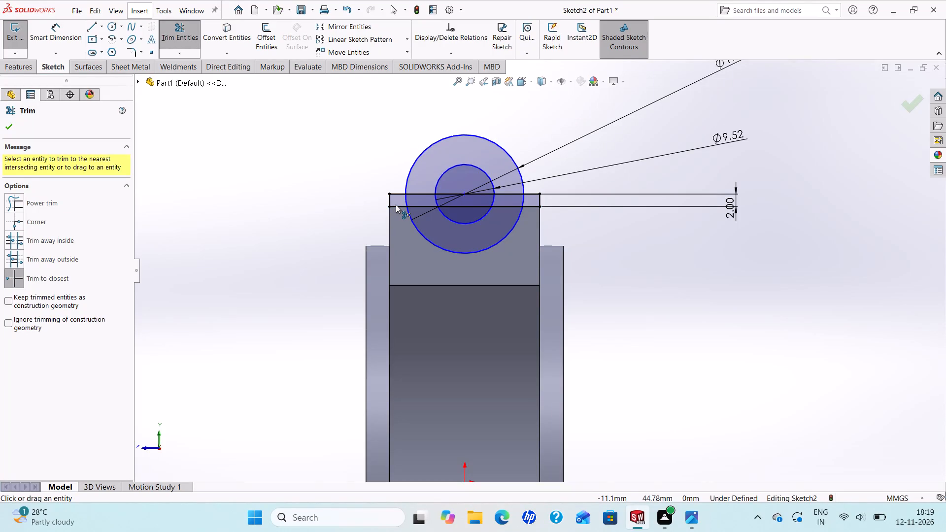
left_click(452, 251)
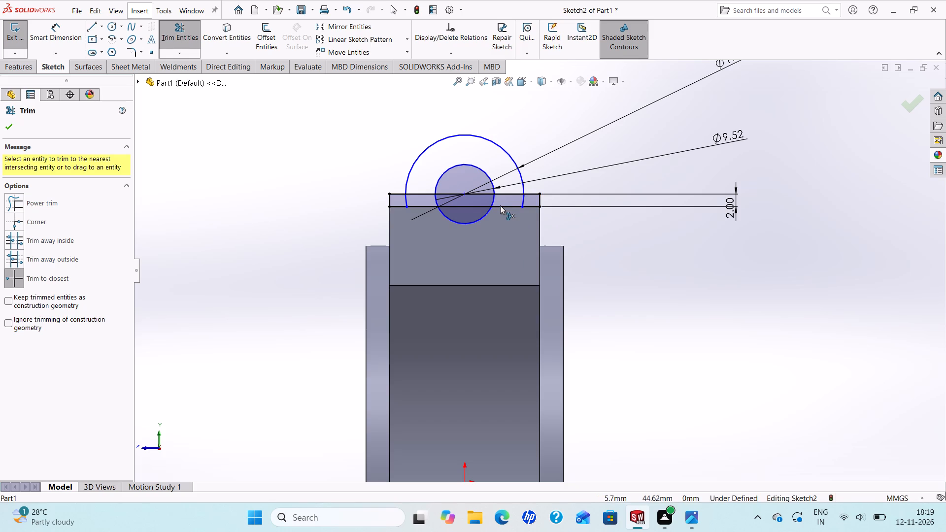
left_click(500, 207)
left_click(462, 207)
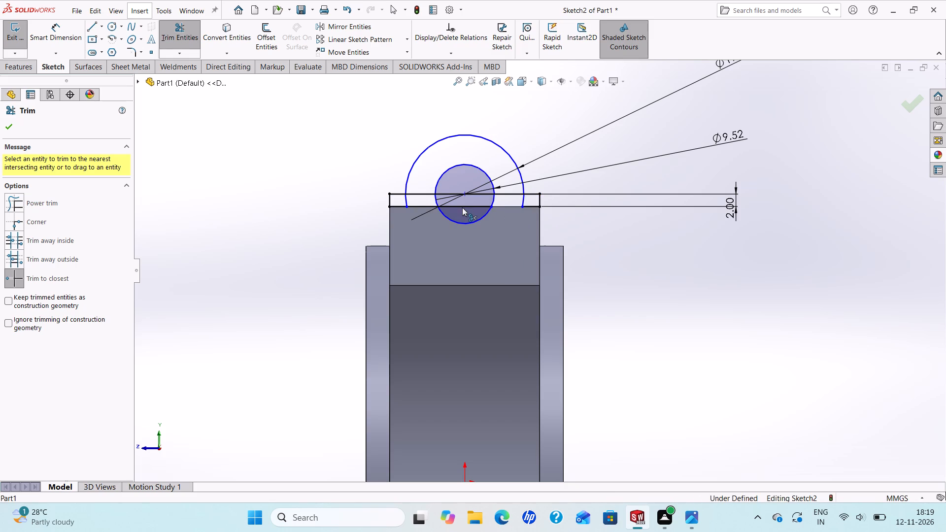
left_click(426, 206)
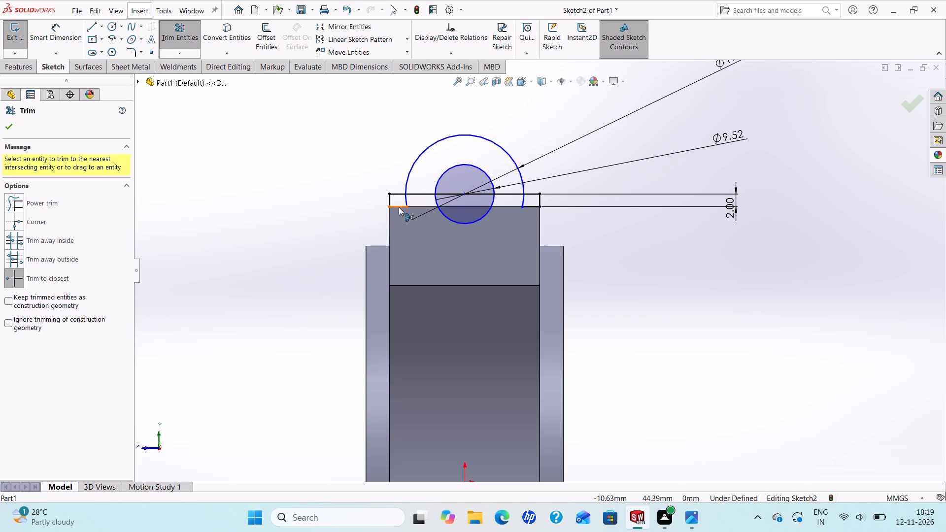
left_click(399, 207)
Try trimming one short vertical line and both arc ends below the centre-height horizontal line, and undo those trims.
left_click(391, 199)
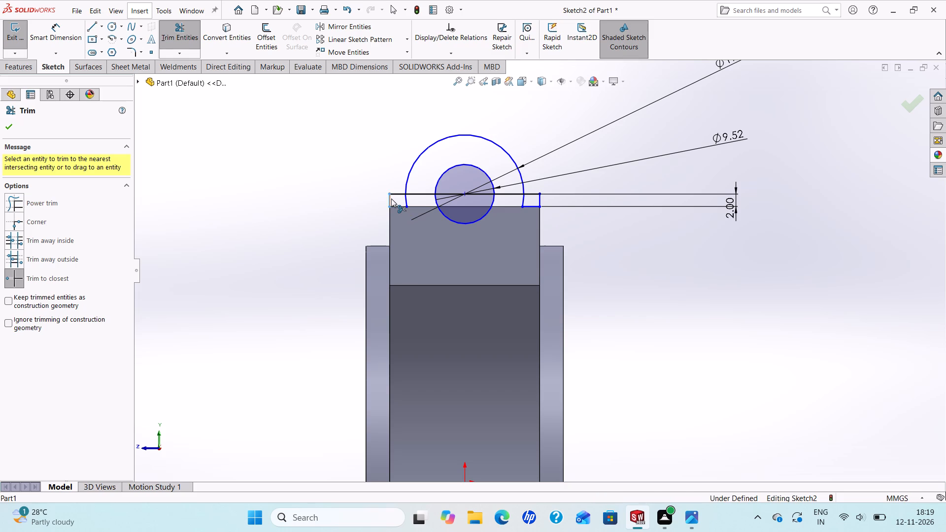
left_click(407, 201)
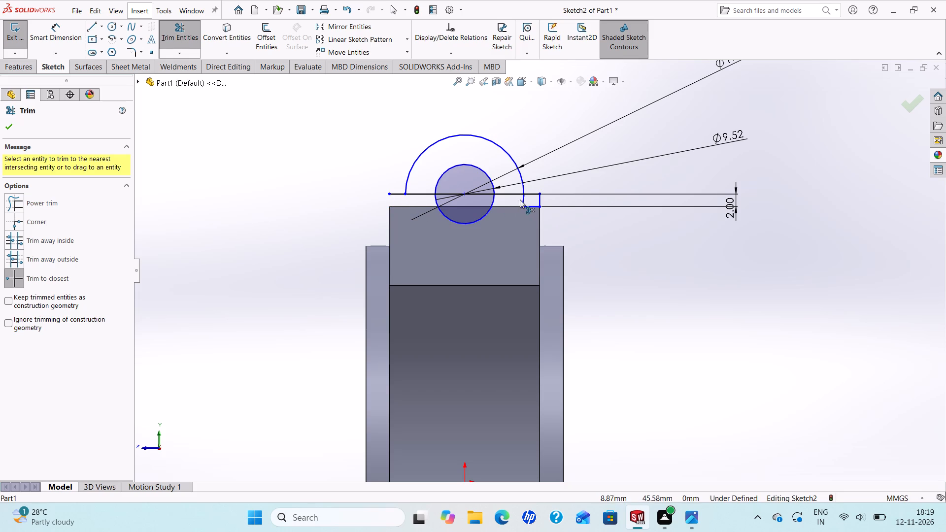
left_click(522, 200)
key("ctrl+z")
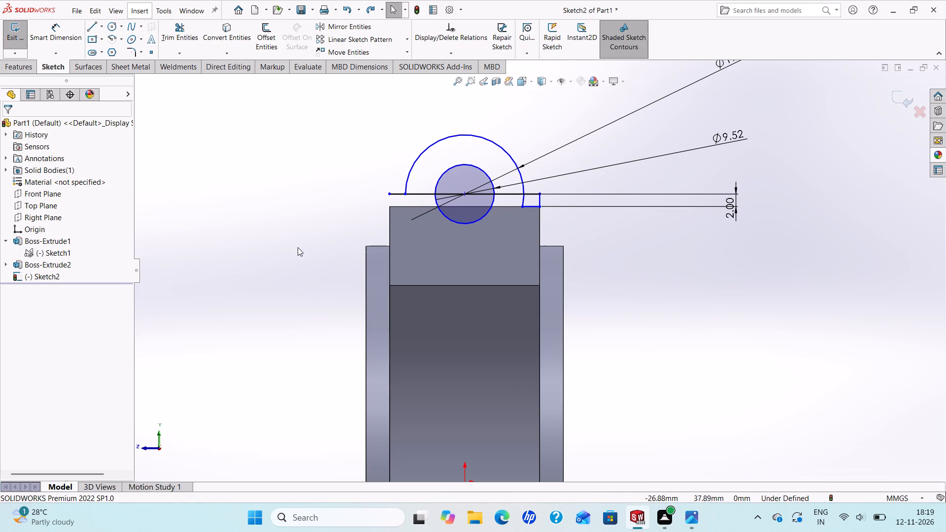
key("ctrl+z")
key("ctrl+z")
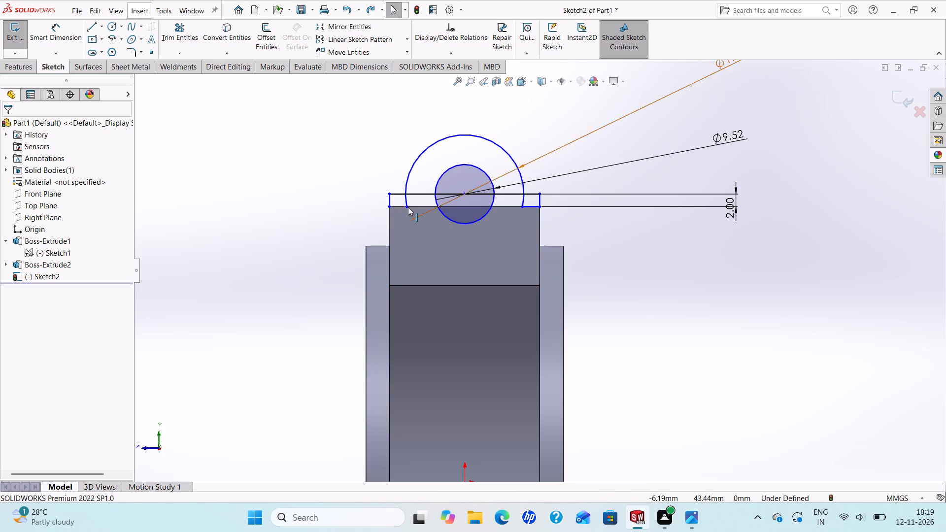
Trim both arc ends below centre height, the remaining converted-edge stub, and the horizontal line inside the outer arc, leaving a stepped lug profile.
left_click(184, 37)
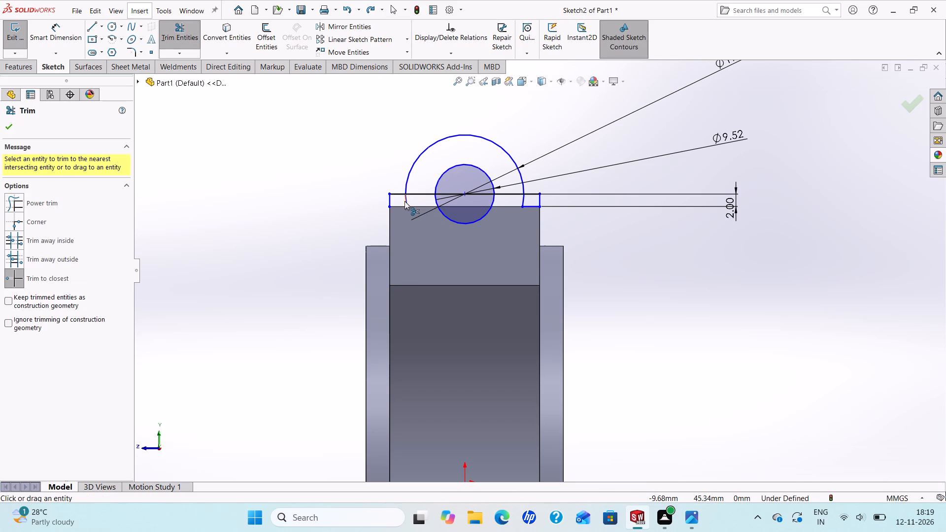
left_click(407, 202)
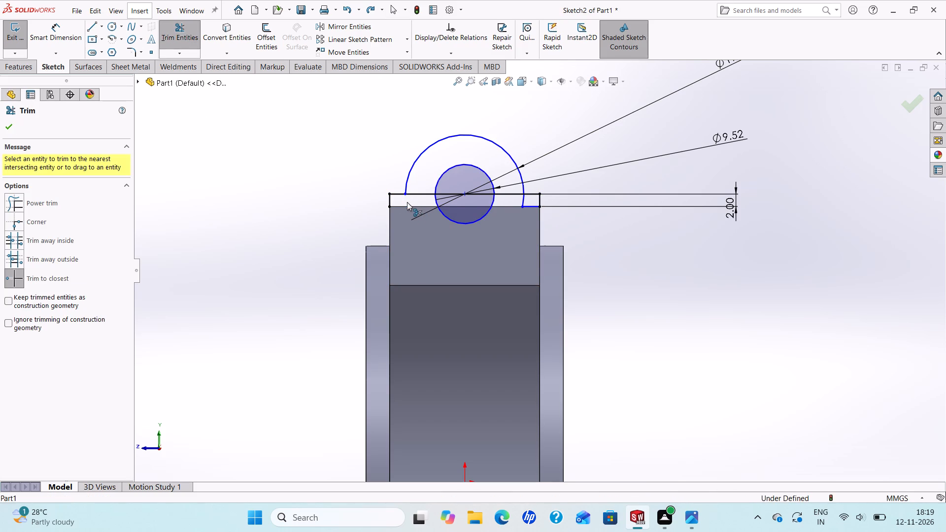
left_click(525, 198)
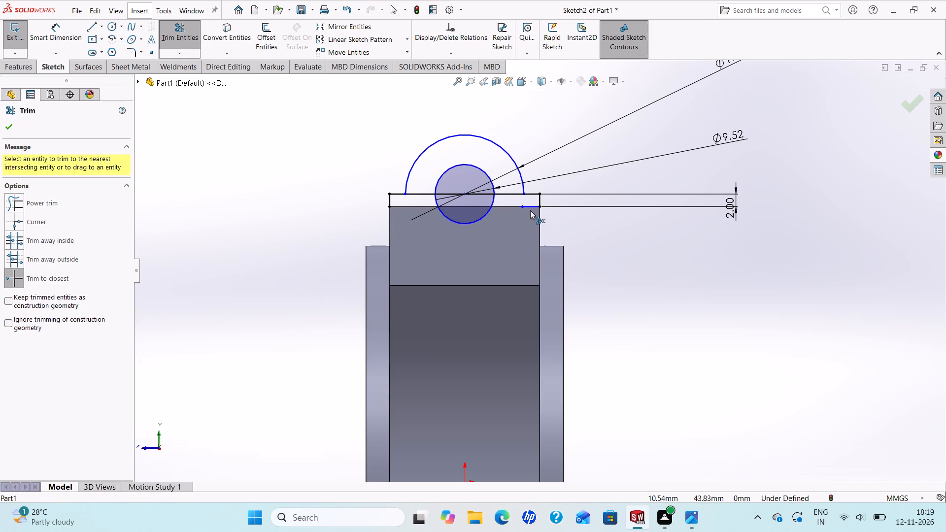
left_click(530, 208)
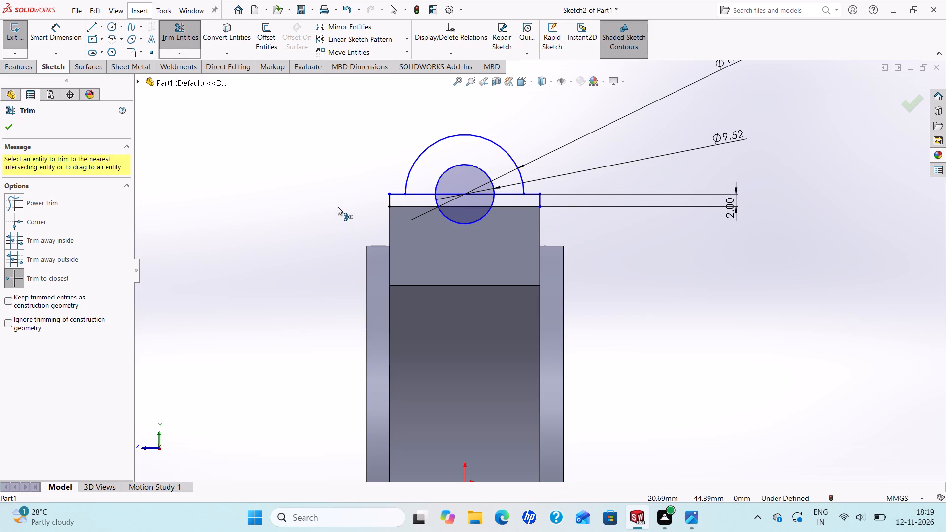
left_click(513, 196)
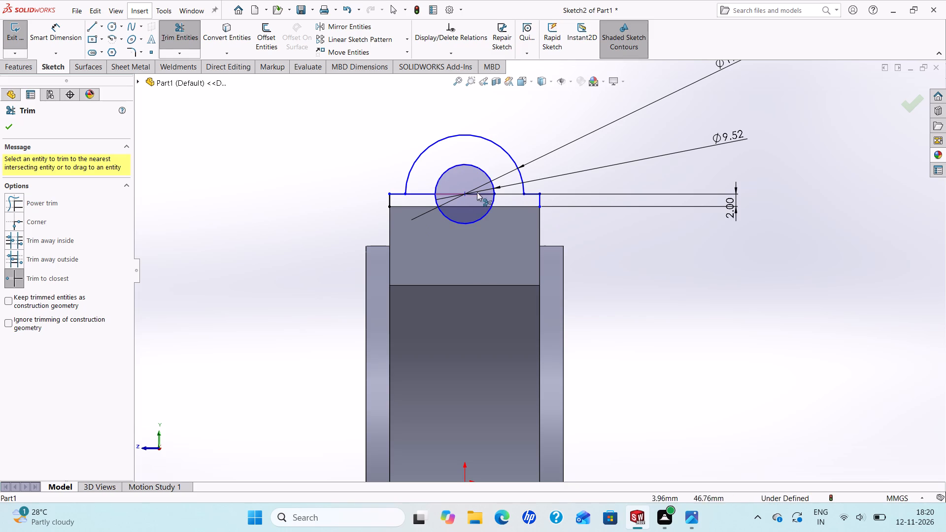
left_click(448, 194)
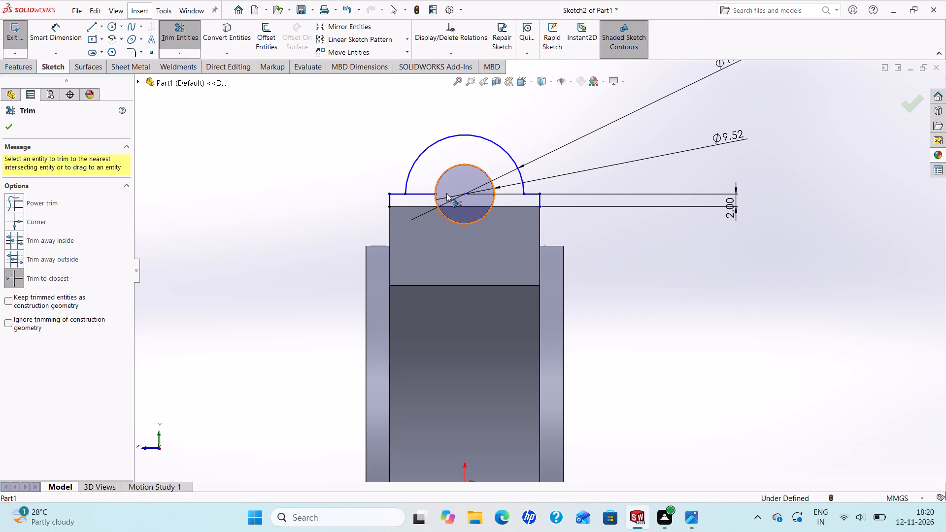
left_click(420, 192)
left_click(490, 194)
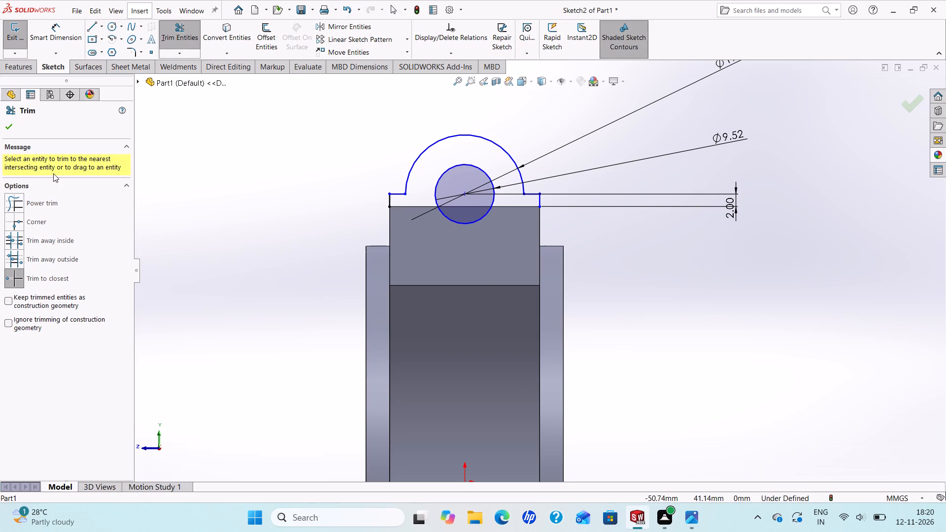
left_click(10, 129)
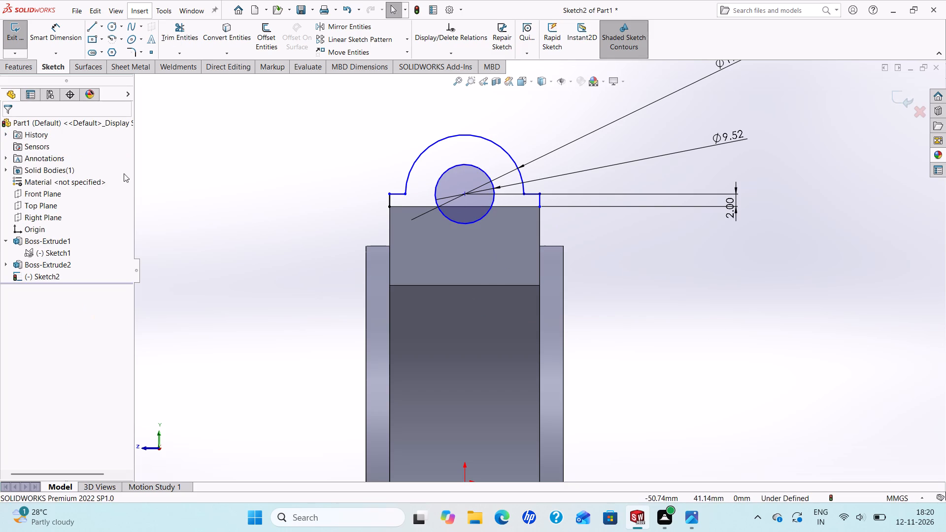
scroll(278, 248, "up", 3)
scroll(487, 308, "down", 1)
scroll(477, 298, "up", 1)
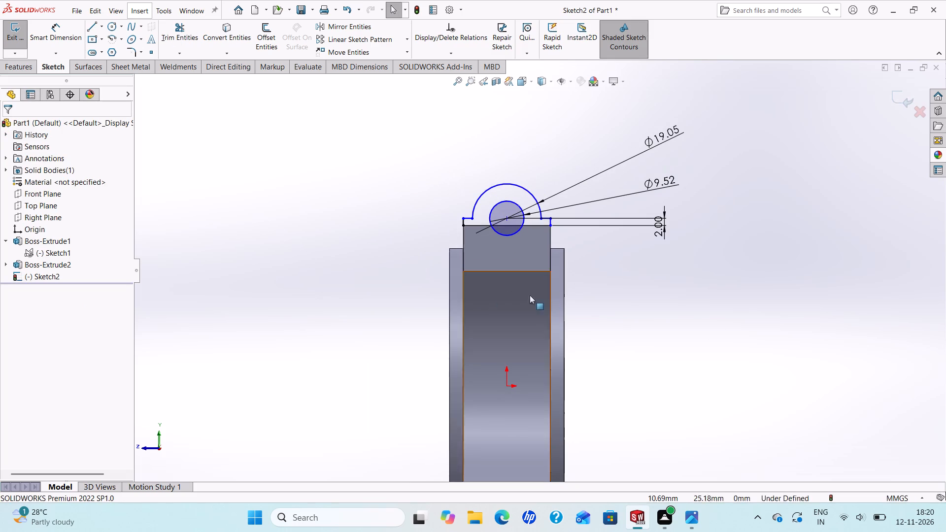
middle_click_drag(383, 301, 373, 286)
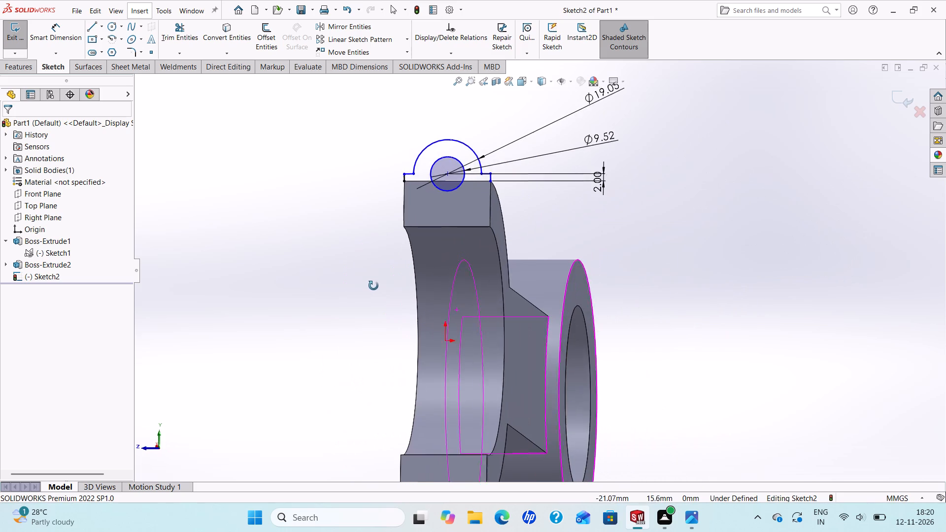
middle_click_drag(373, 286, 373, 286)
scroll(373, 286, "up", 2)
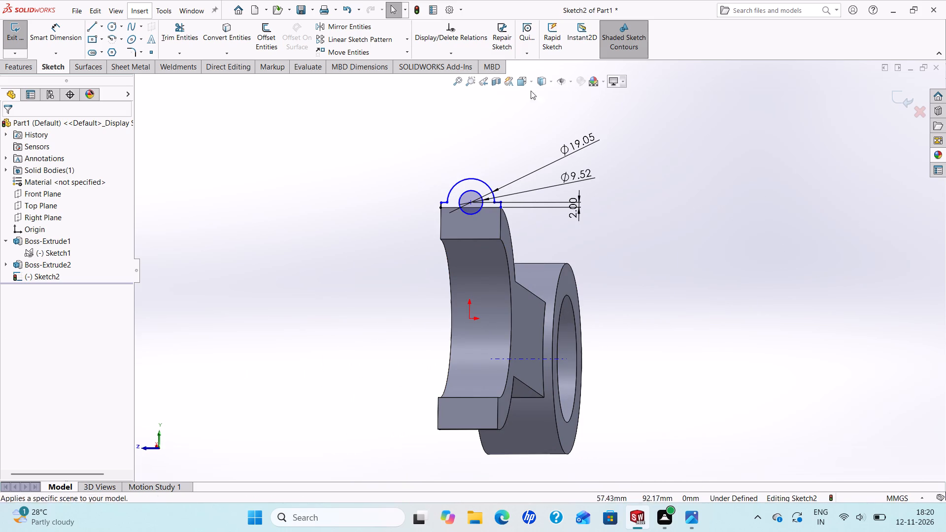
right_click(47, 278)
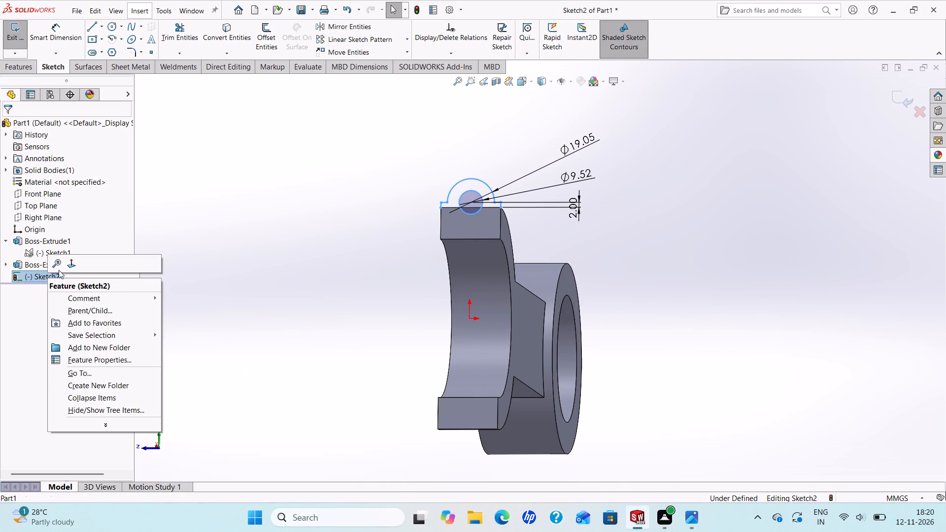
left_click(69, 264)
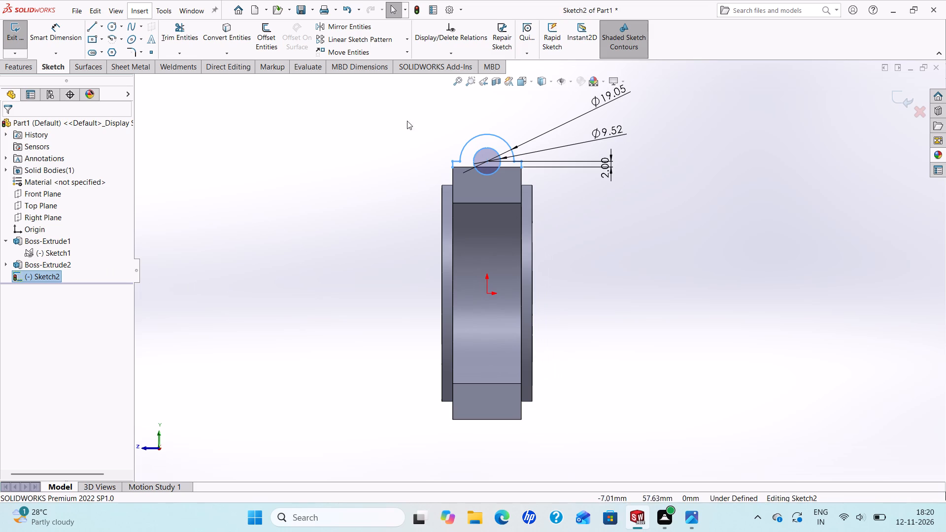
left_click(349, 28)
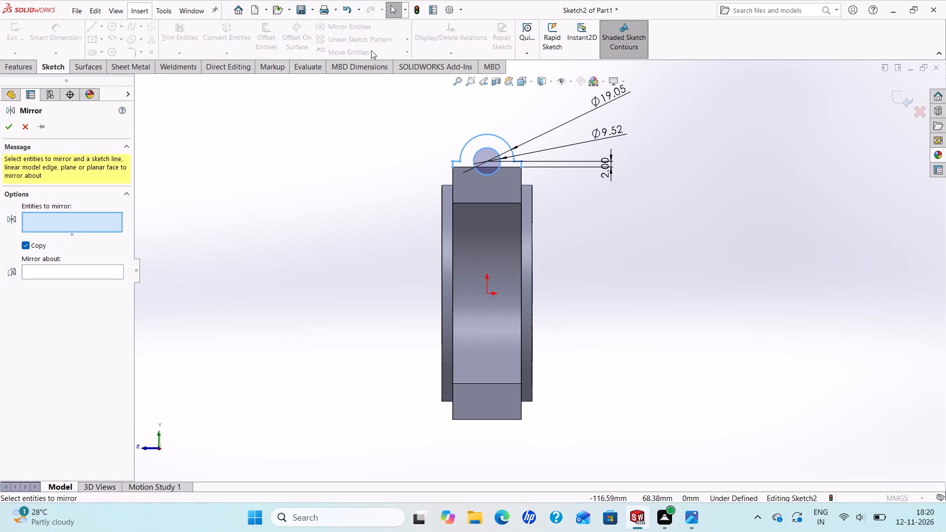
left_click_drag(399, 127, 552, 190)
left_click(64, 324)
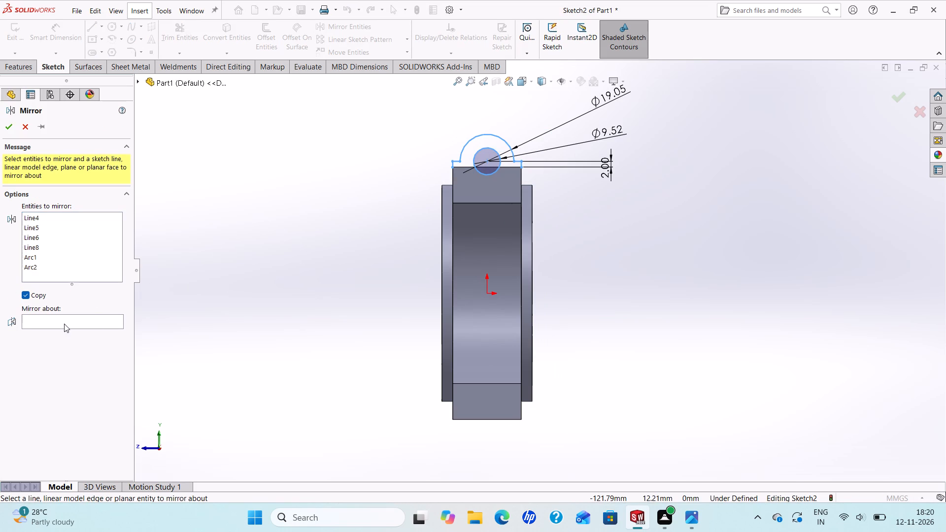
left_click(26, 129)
Sketch a horizontal centerline about 43 mm long from the origin.
left_click(100, 26)
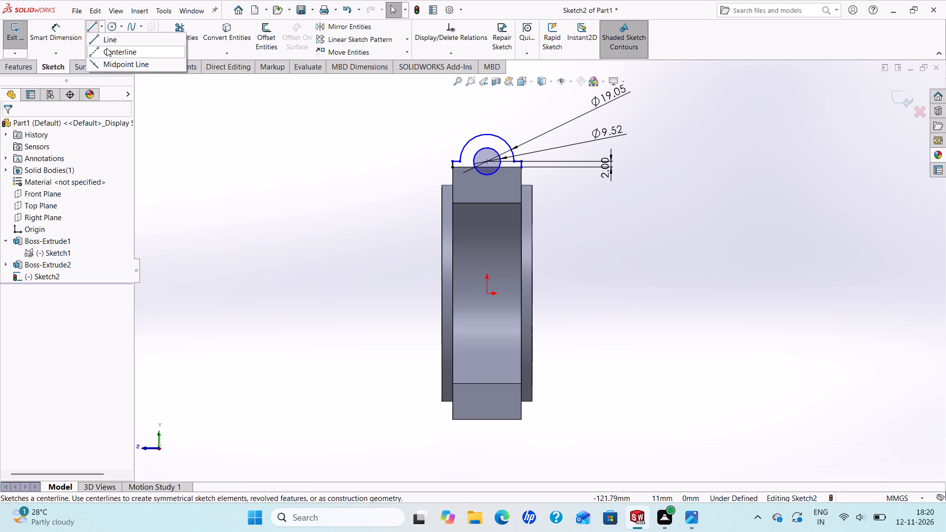
left_click(106, 48)
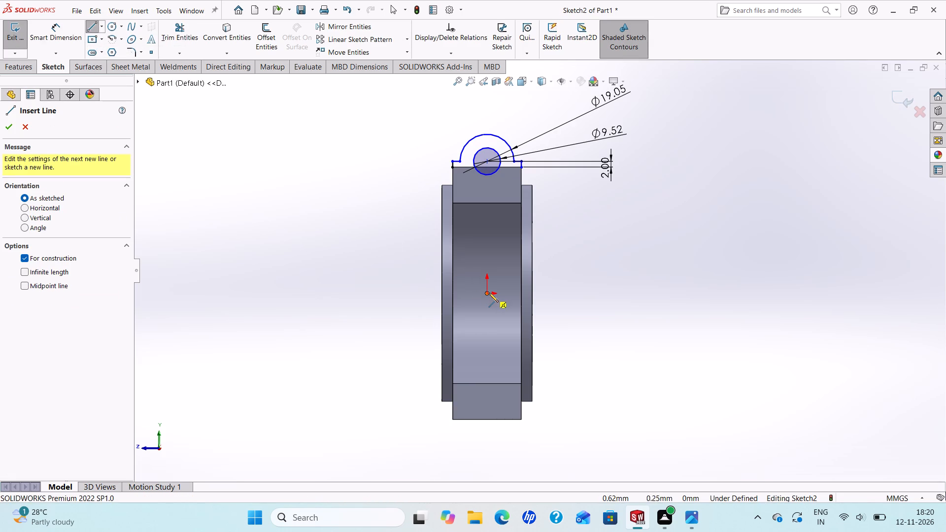
left_click(489, 293)
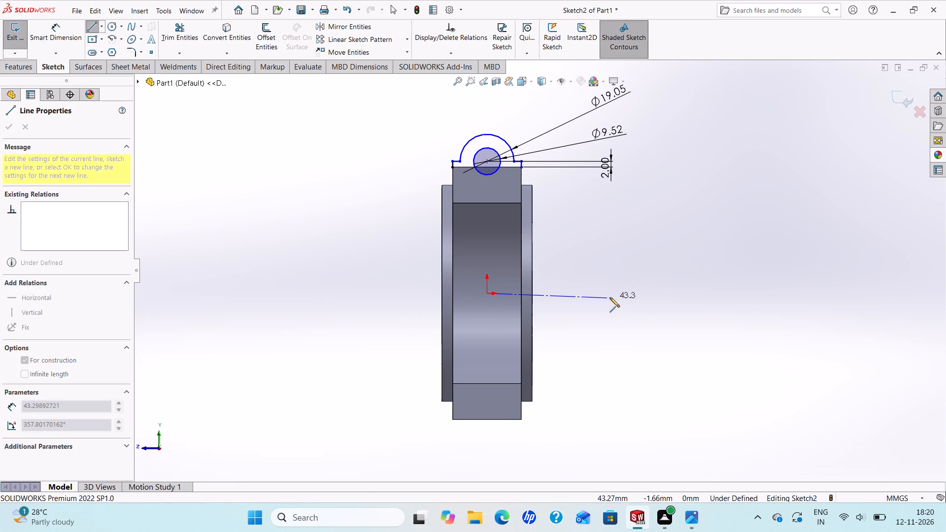
left_click(610, 295)
right_click(610, 295)
left_click(631, 307)
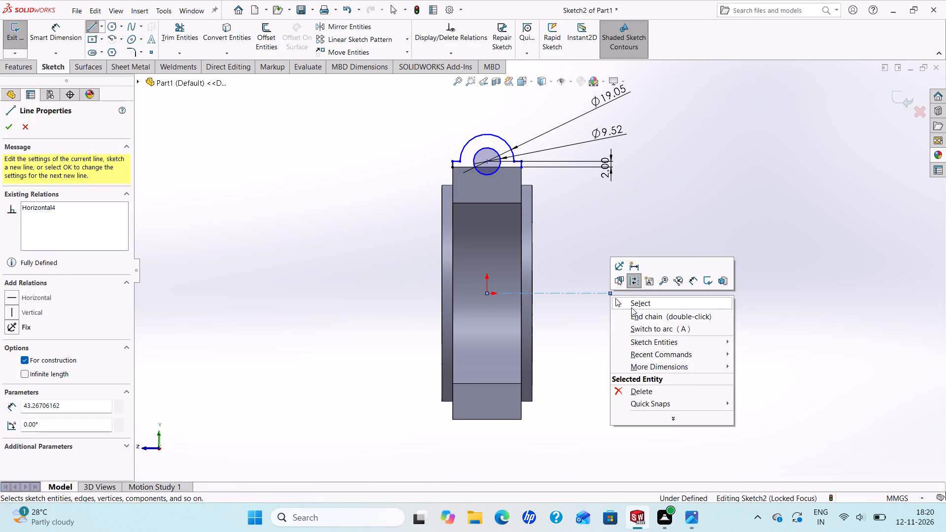
Mirror the whole lug profile and its inner circle about the horizontal centerline, keeping the Copy option on.
left_click(348, 25)
left_click_drag(406, 126, 560, 205)
left_click(87, 322)
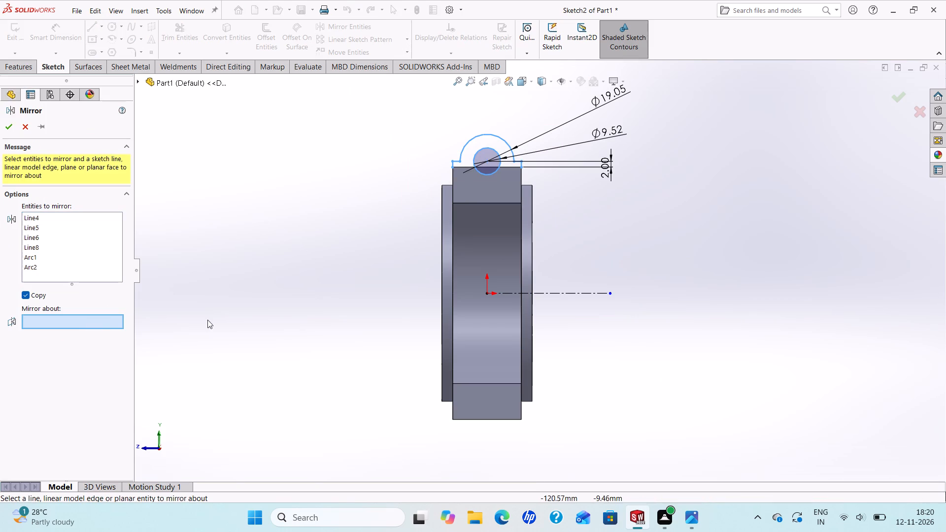
left_click(551, 294)
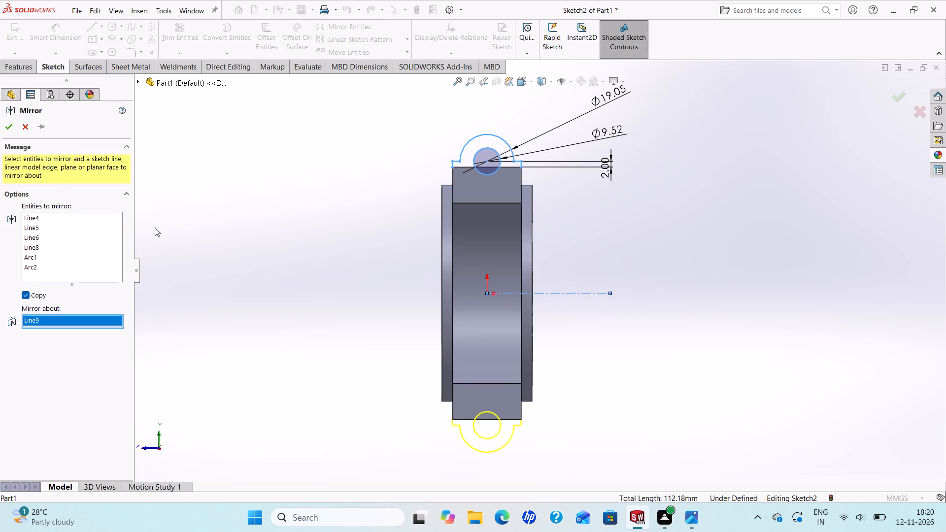
left_click(9, 128)
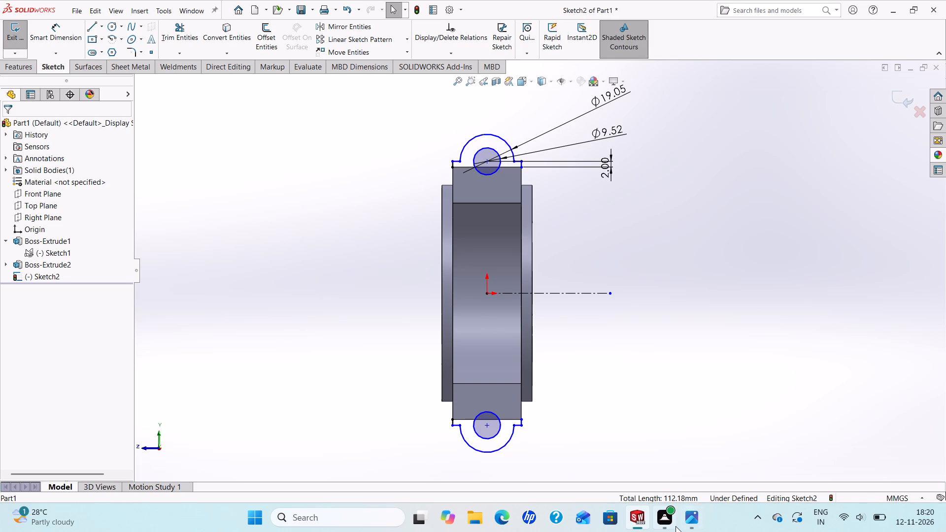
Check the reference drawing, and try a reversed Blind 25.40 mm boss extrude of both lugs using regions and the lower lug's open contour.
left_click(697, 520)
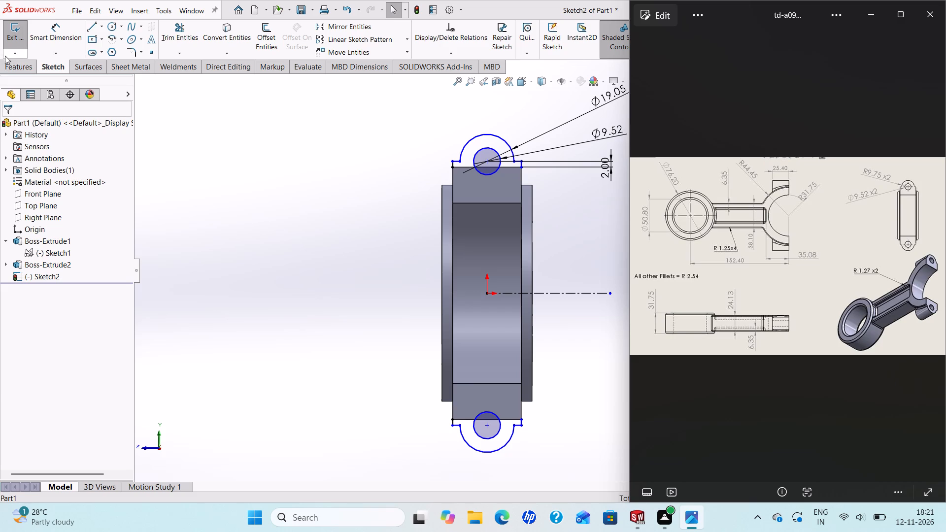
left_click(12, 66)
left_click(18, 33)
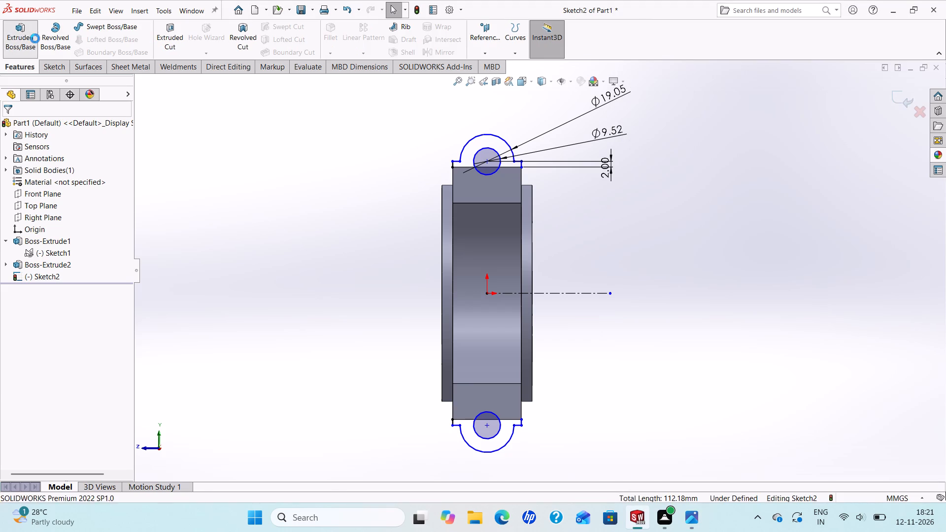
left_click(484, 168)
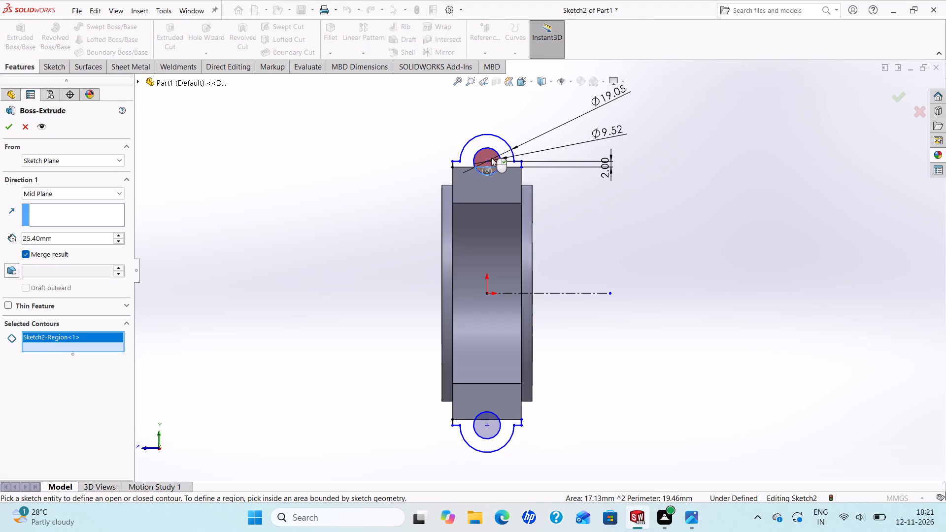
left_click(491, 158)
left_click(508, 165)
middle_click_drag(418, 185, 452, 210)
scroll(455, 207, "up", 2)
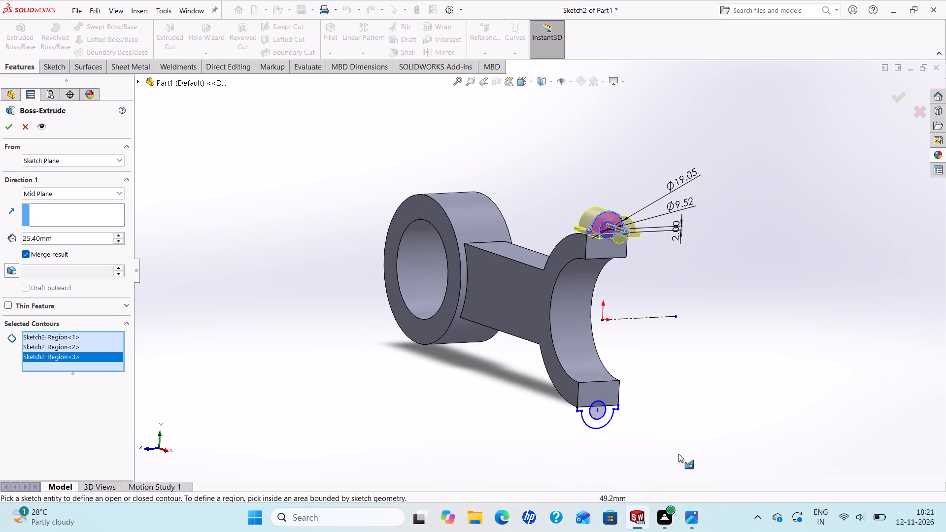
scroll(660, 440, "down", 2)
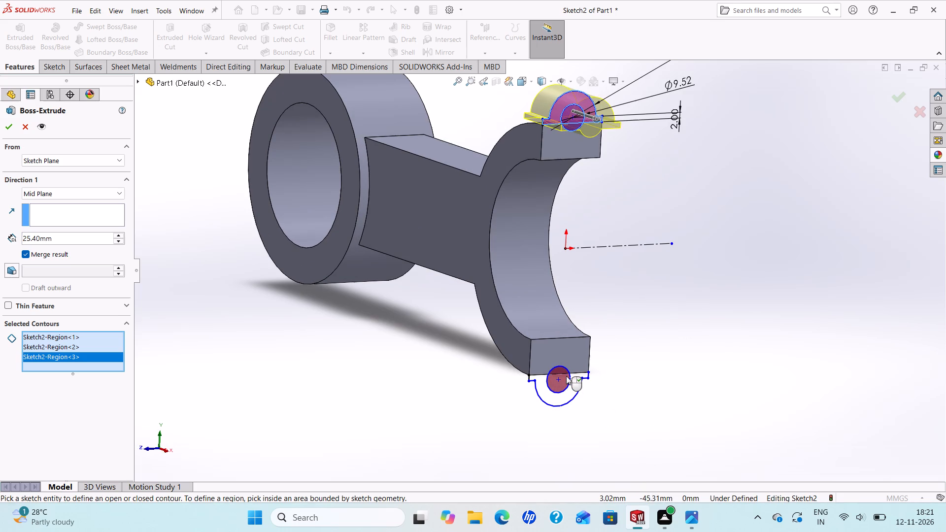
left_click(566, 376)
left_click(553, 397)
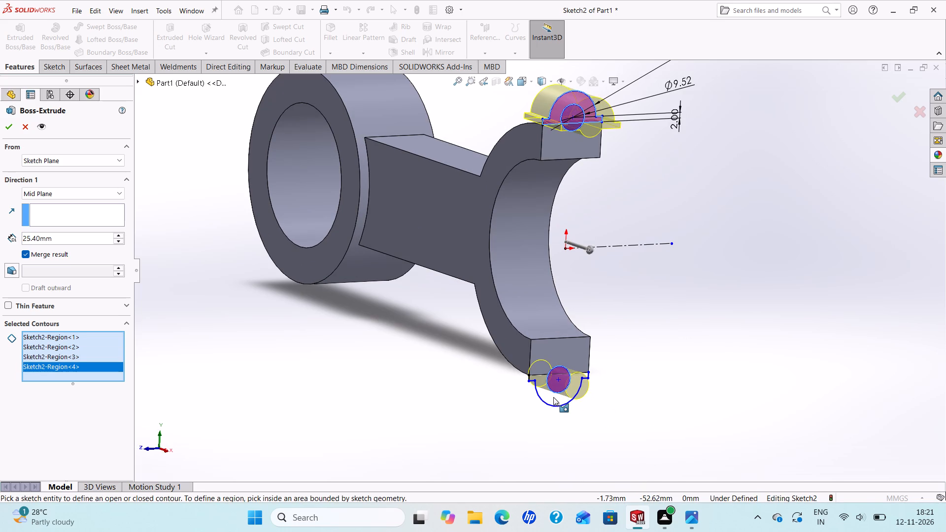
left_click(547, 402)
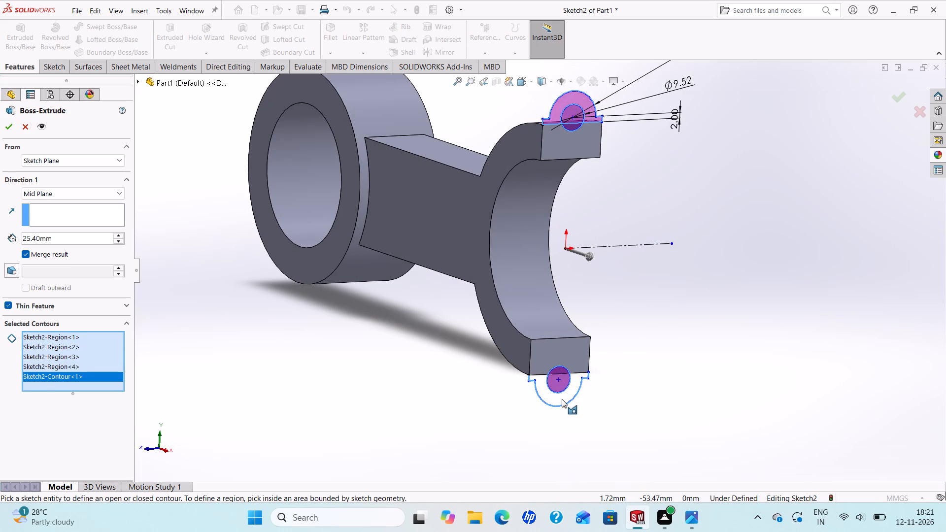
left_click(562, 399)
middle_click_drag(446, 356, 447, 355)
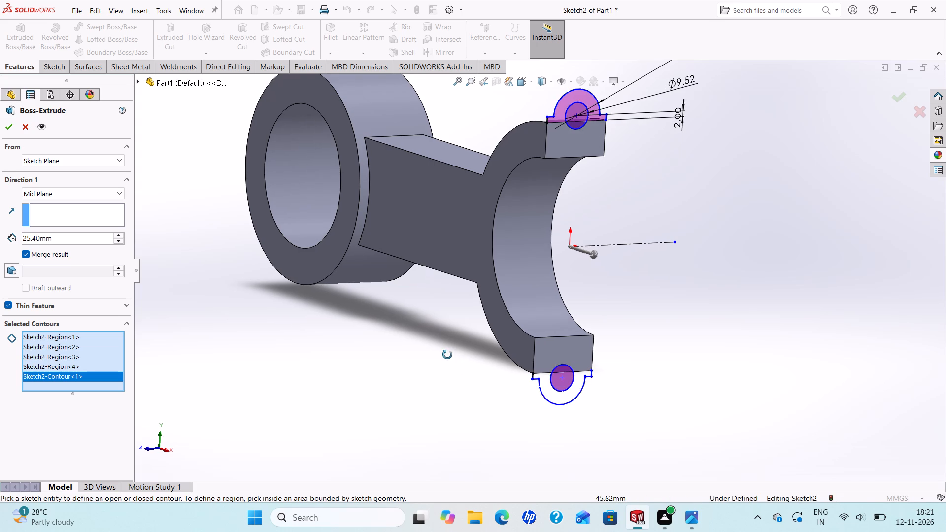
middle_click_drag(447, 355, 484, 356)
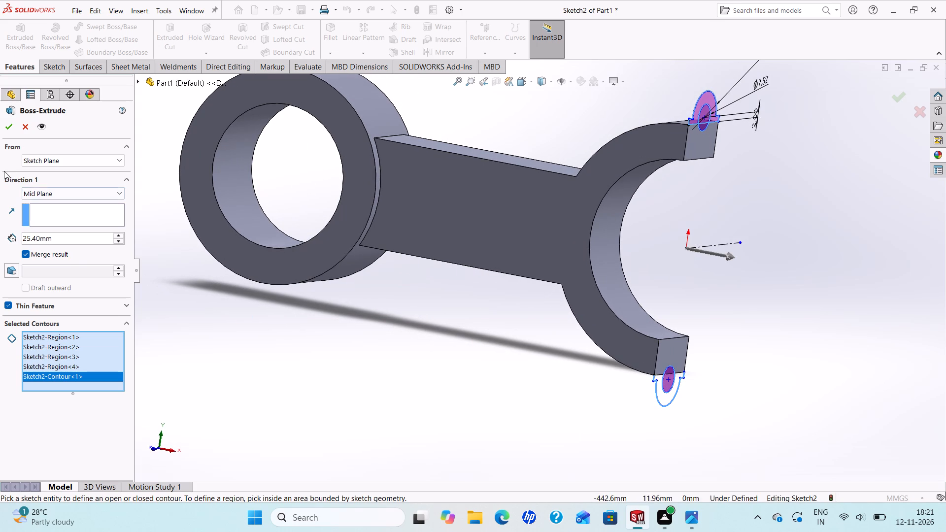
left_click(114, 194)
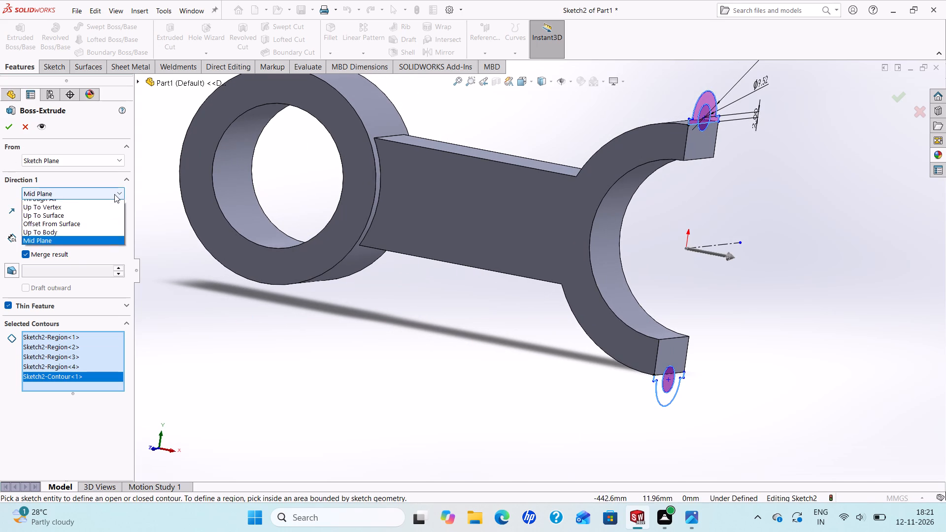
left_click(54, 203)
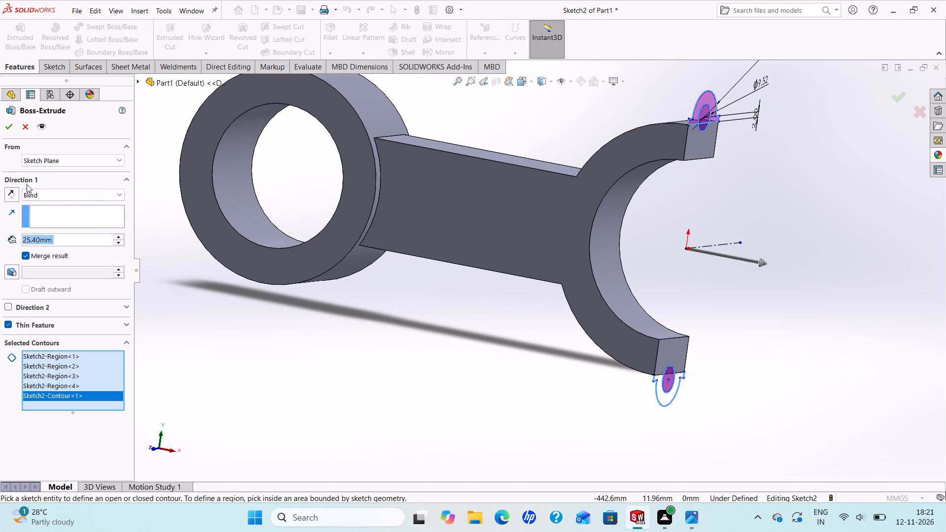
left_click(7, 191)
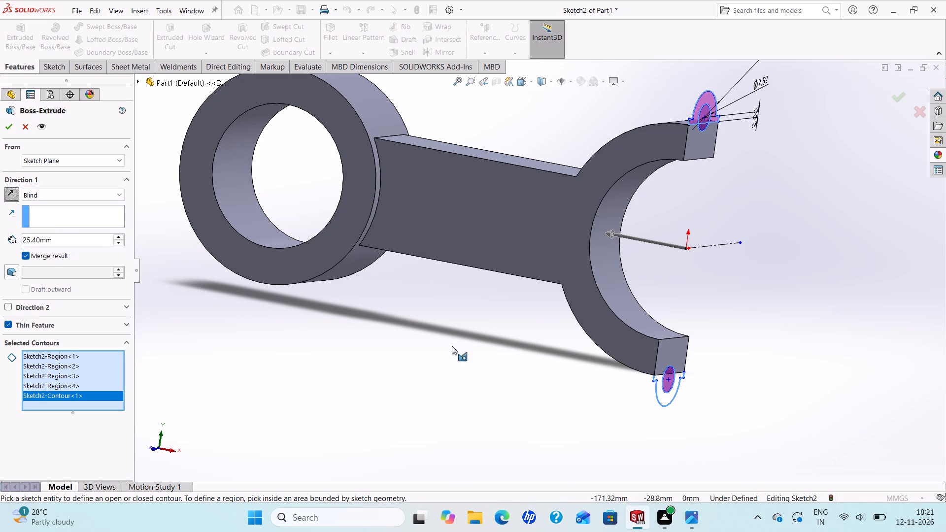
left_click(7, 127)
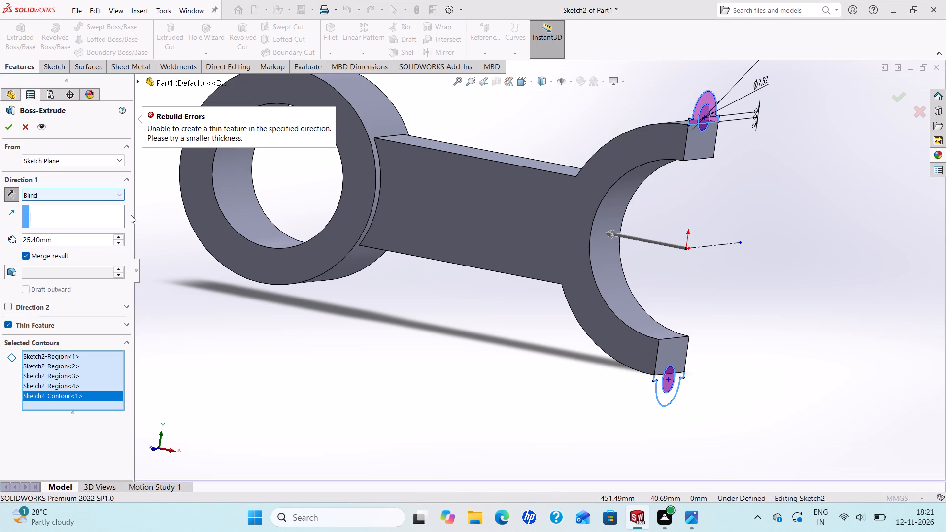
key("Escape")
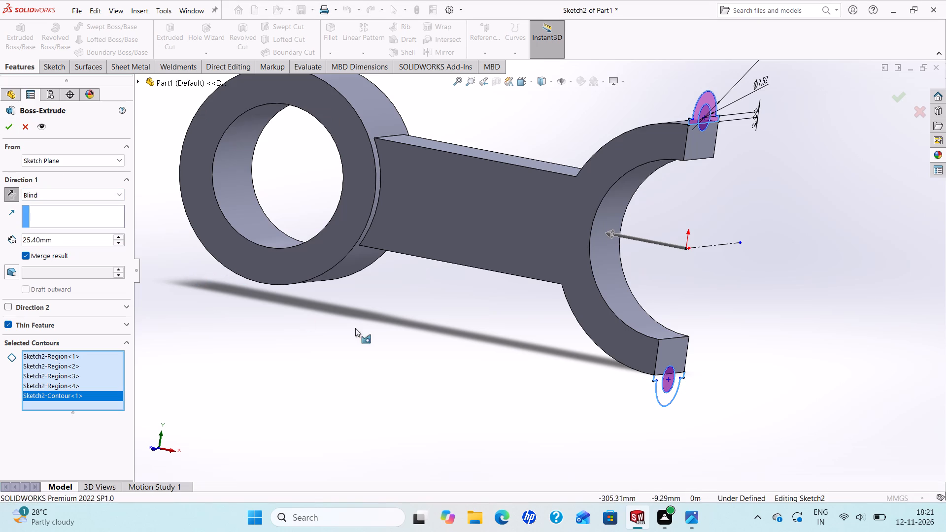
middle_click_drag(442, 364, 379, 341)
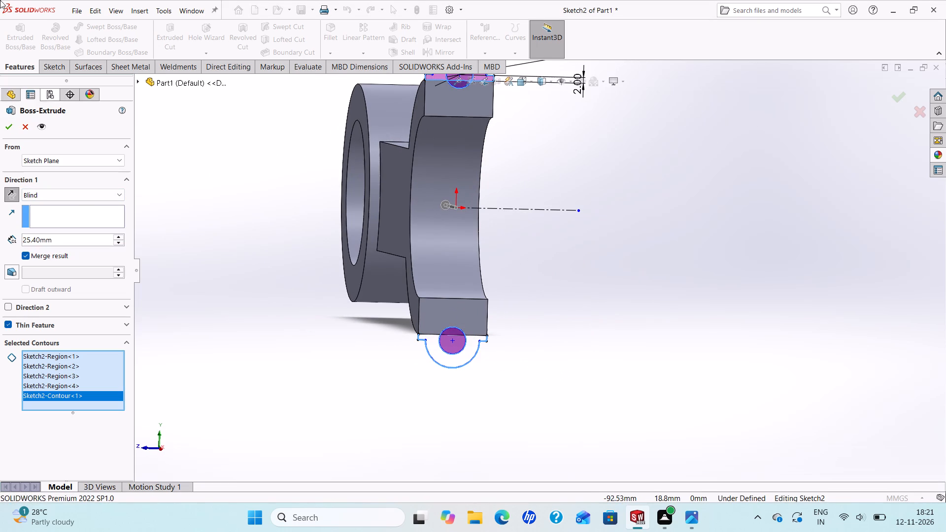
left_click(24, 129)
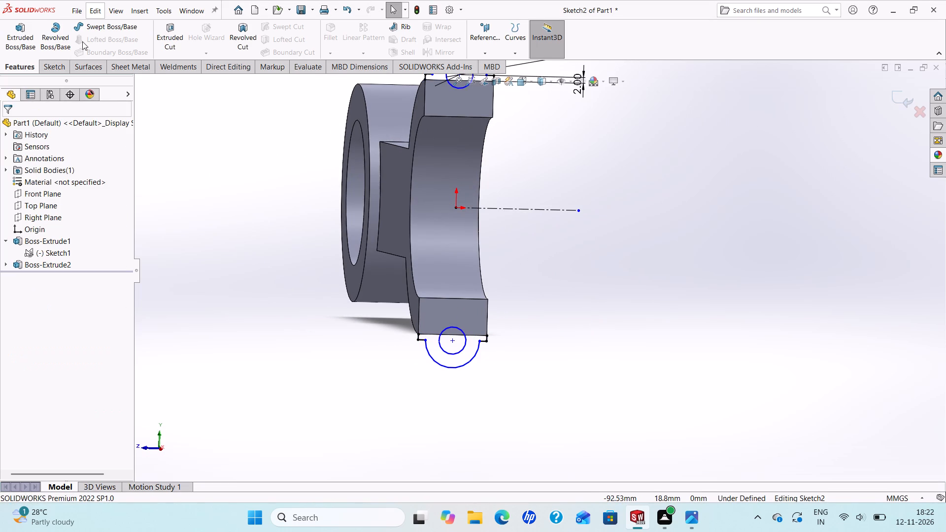
Sketch a horizontal line about 24.13 mm long along the lower end face's outer edge, closing the mirrored lug profile.
left_click(57, 64)
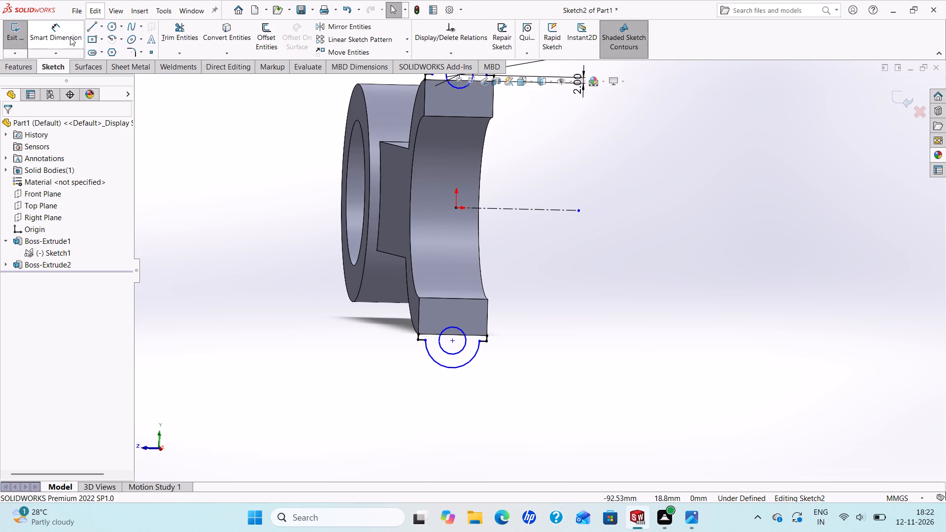
left_click(95, 24)
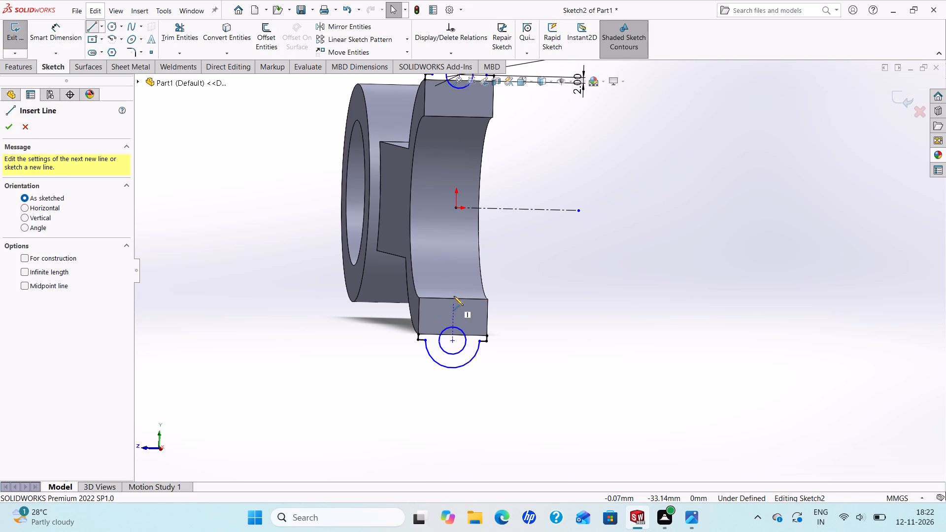
scroll(447, 289, "up", 2)
scroll(489, 271, "down", 1)
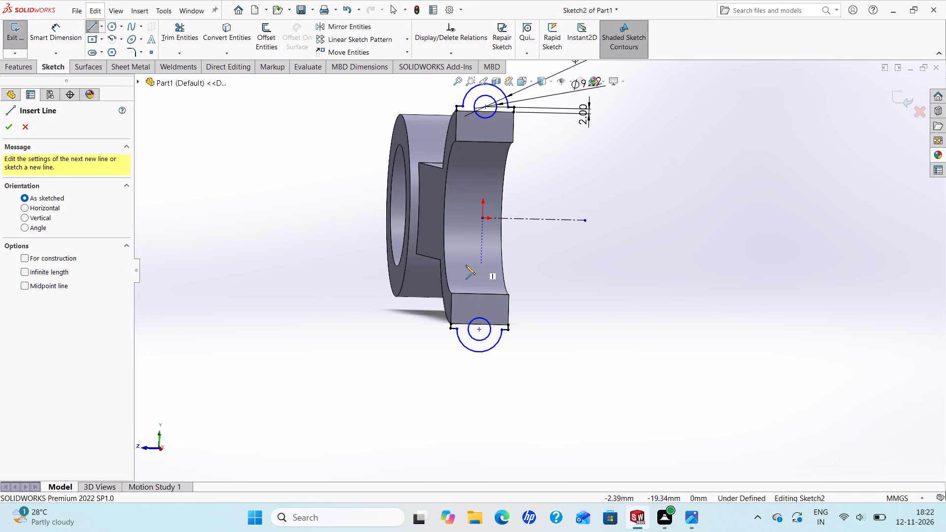
left_click(452, 324)
left_click(508, 326)
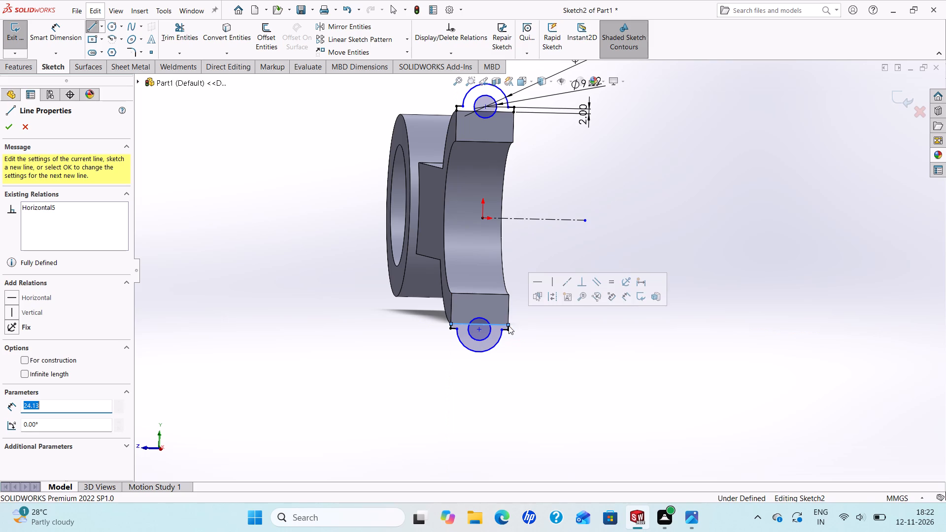
right_click(508, 326)
left_click(524, 334)
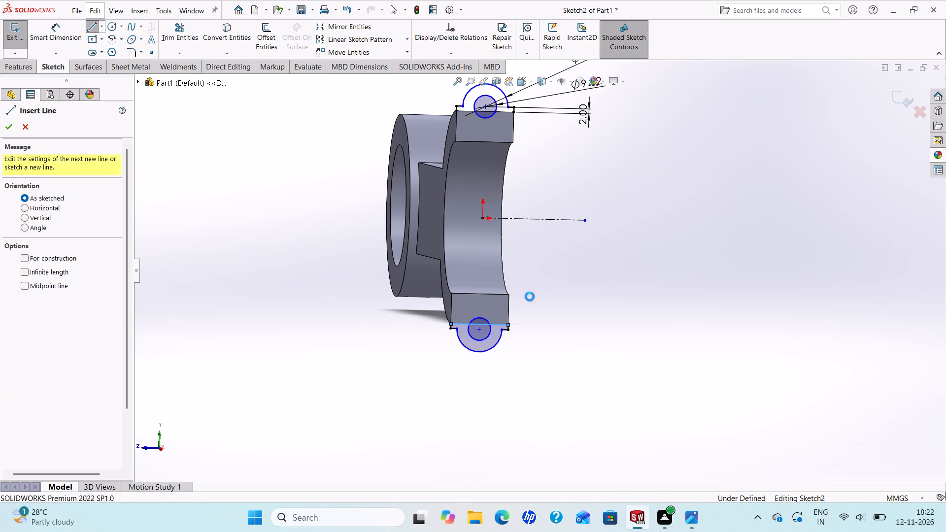
Start a boss extrude with all three regions of each lug profile selected, including the areas inside the circles.
left_click(19, 66)
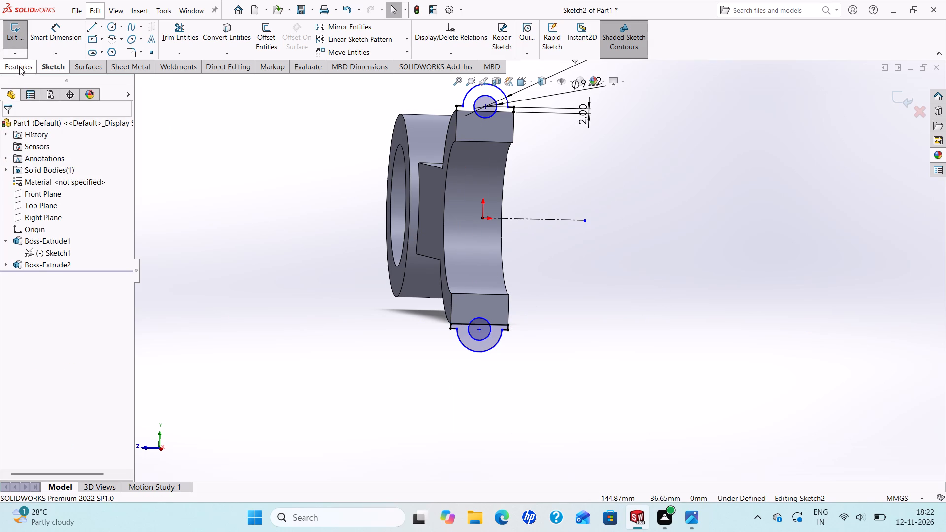
left_click(25, 45)
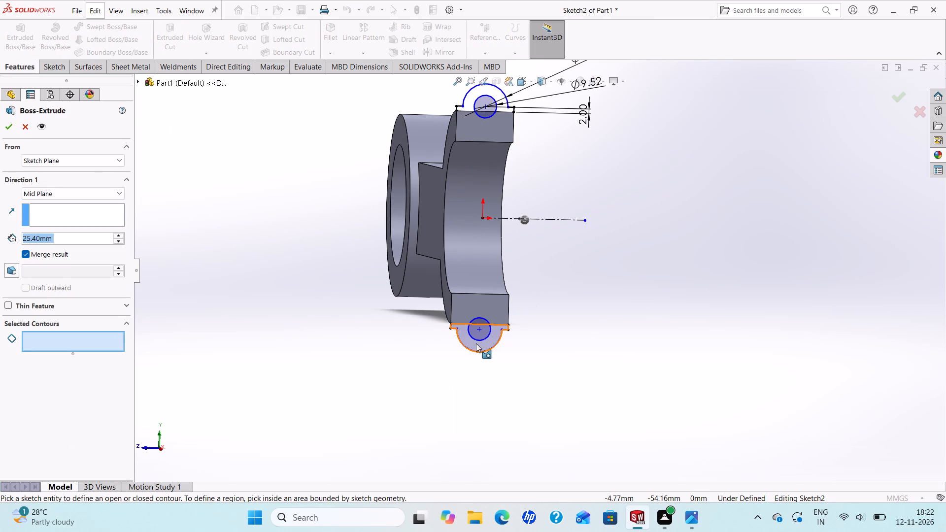
scroll(477, 339, "down", 2)
left_click(485, 306)
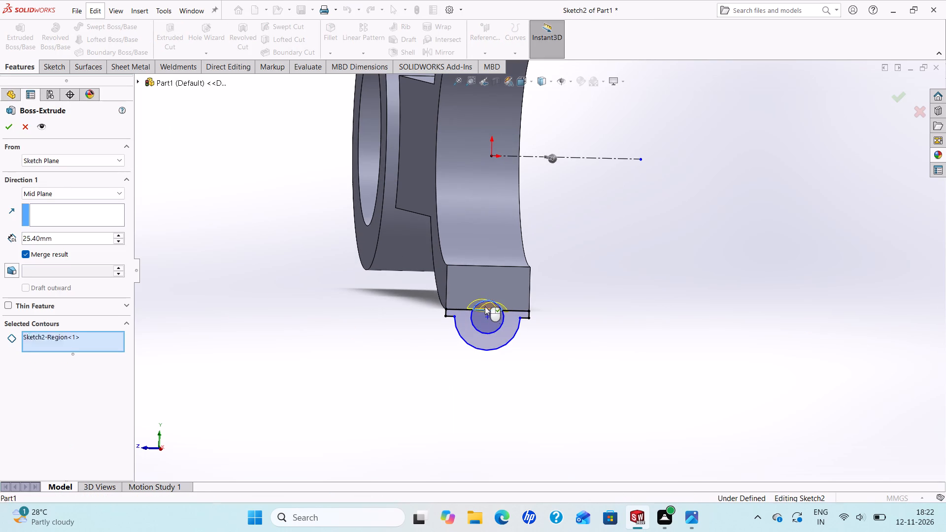
left_click(494, 324)
left_click(487, 342)
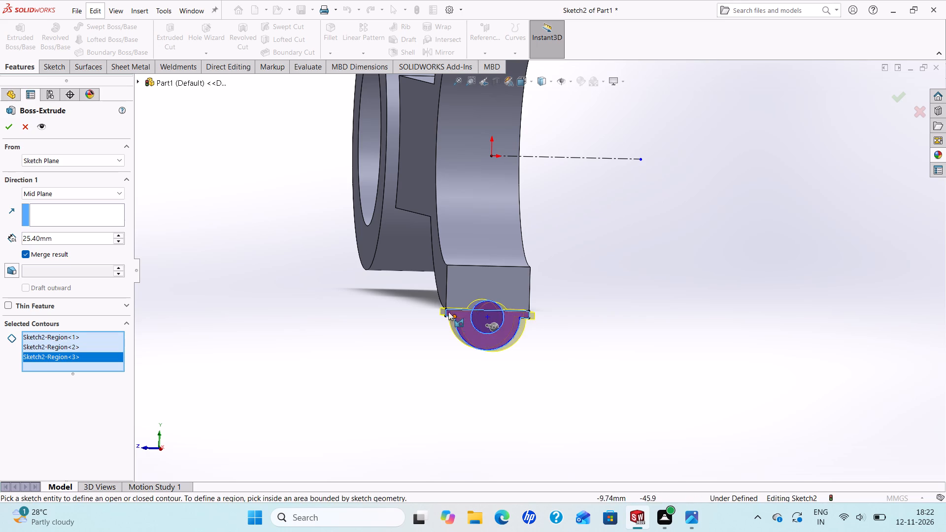
scroll(430, 320, "up", 4)
scroll(547, 183, "down", 2)
scroll(502, 127, "down", 3)
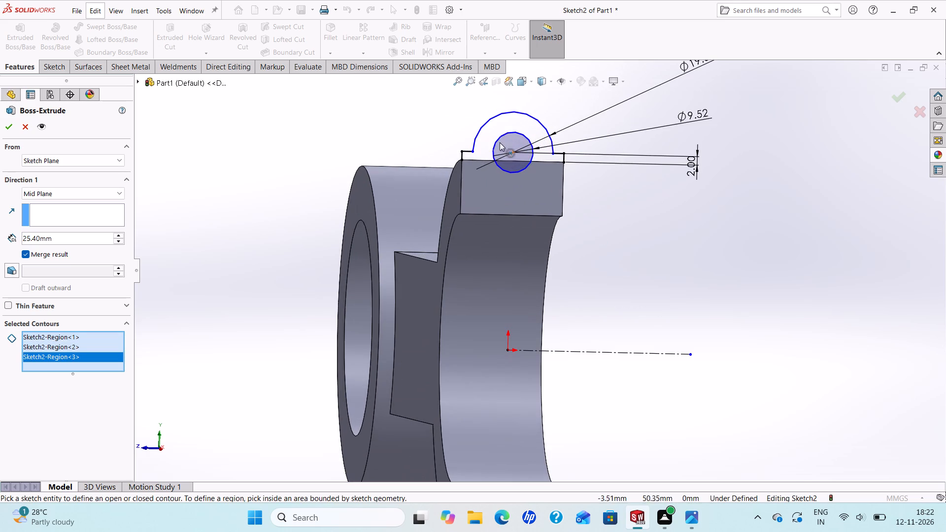
left_click(513, 167)
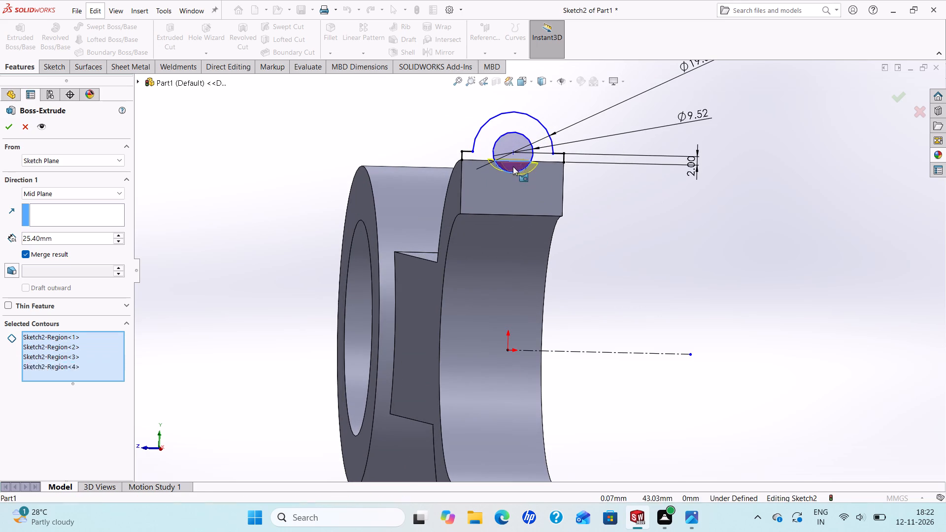
left_click(517, 154)
left_click(541, 155)
scroll(470, 185, "up", 3)
middle_click_drag(442, 222, 483, 236)
scroll(483, 236, "up", 3)
scroll(582, 369, "down", 1)
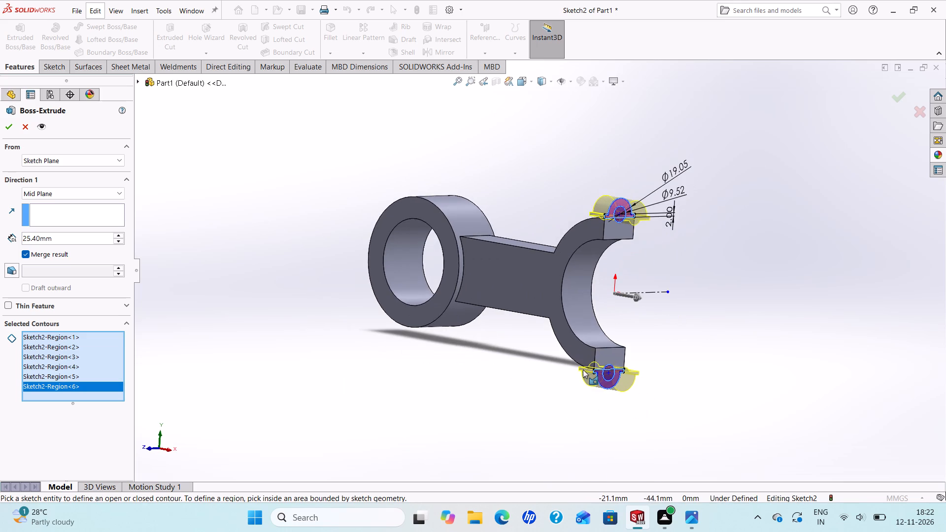
middle_click_drag(583, 369, 624, 381)
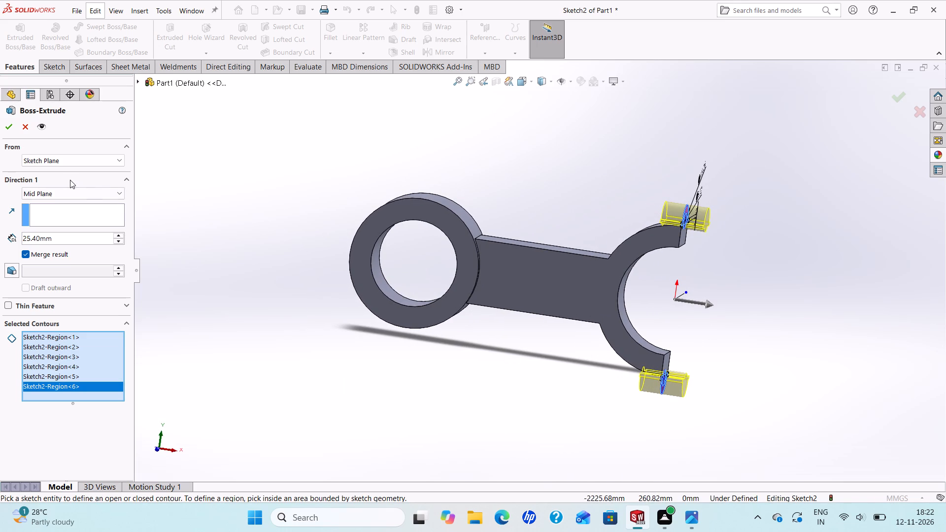
Extrude all the lug regions Blind 25.40 mm in the reversed direction as separate bodies, with Merge result off.
left_click(112, 191)
left_click(47, 200)
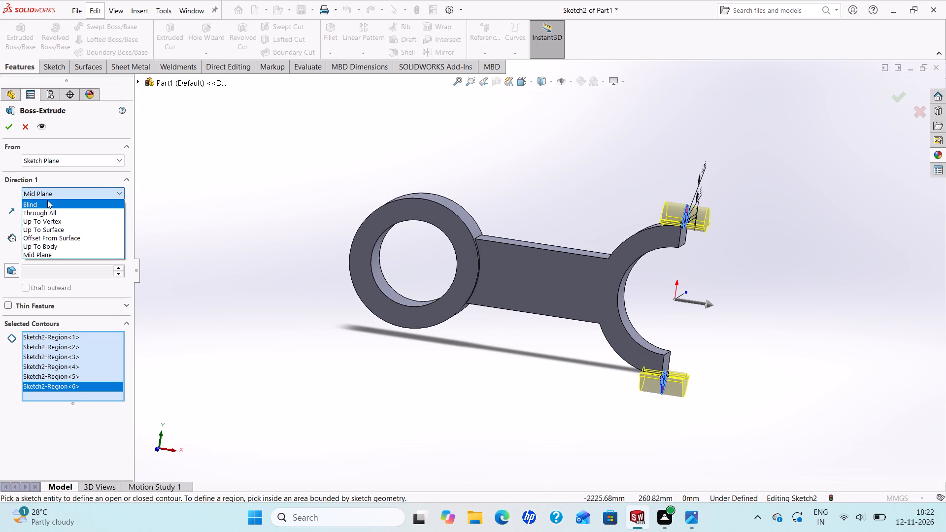
left_click(9, 124)
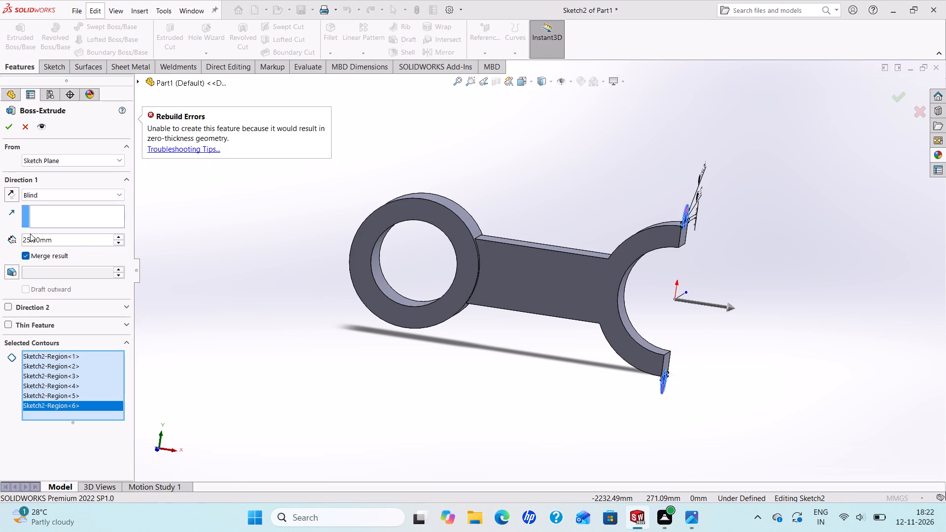
scroll(643, 382, "down", 1)
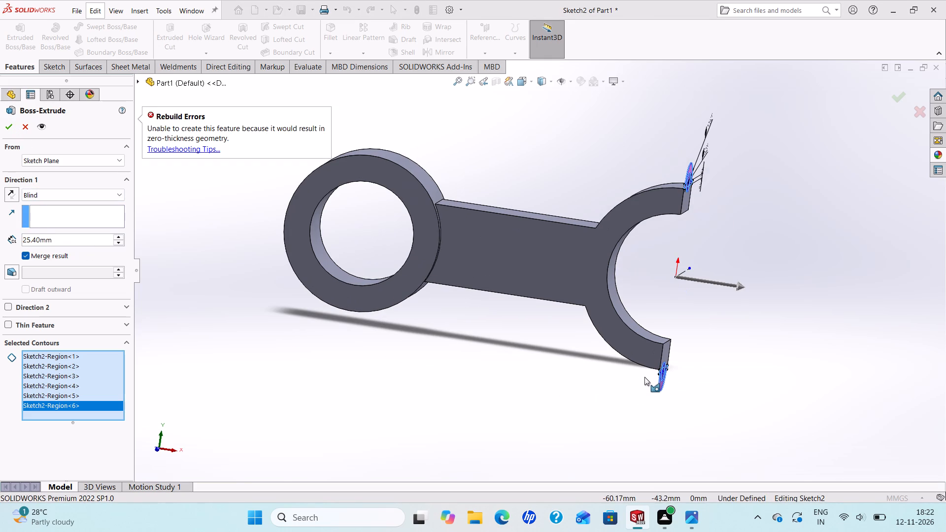
left_click(11, 194)
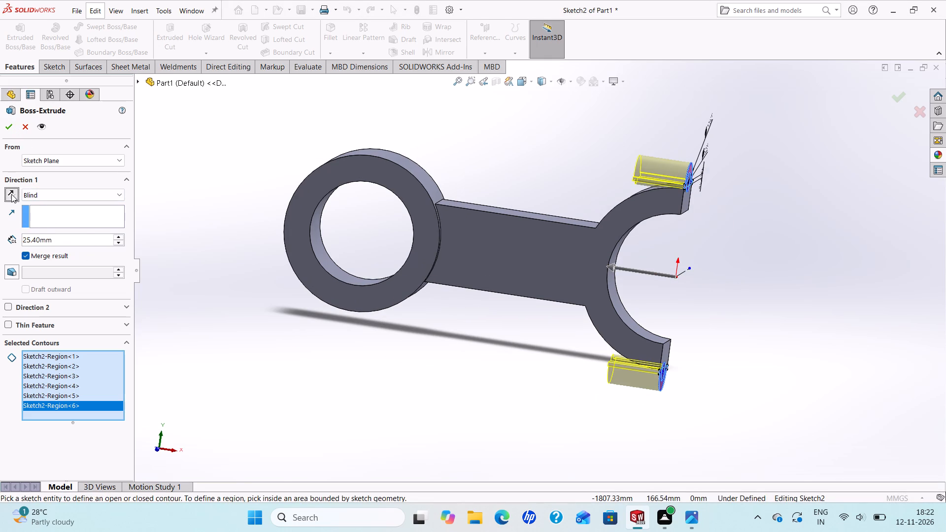
left_click(6, 128)
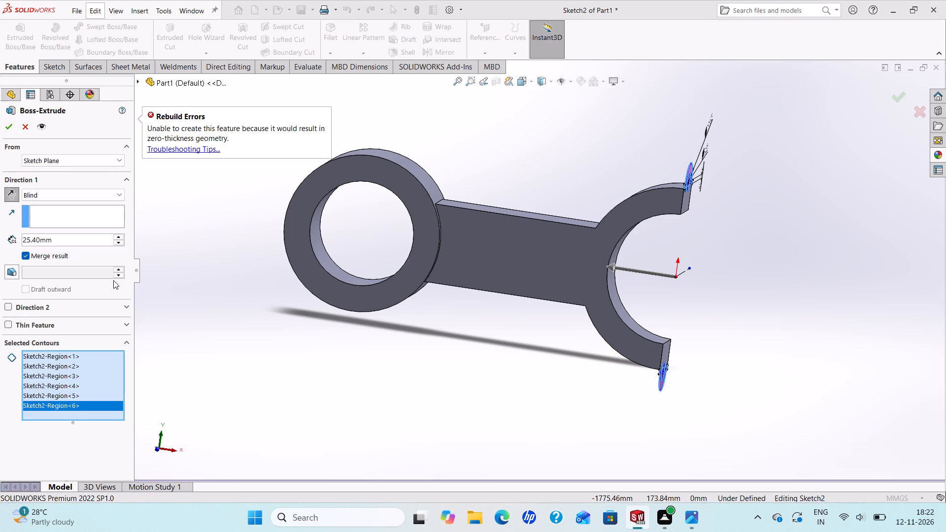
left_click(24, 252)
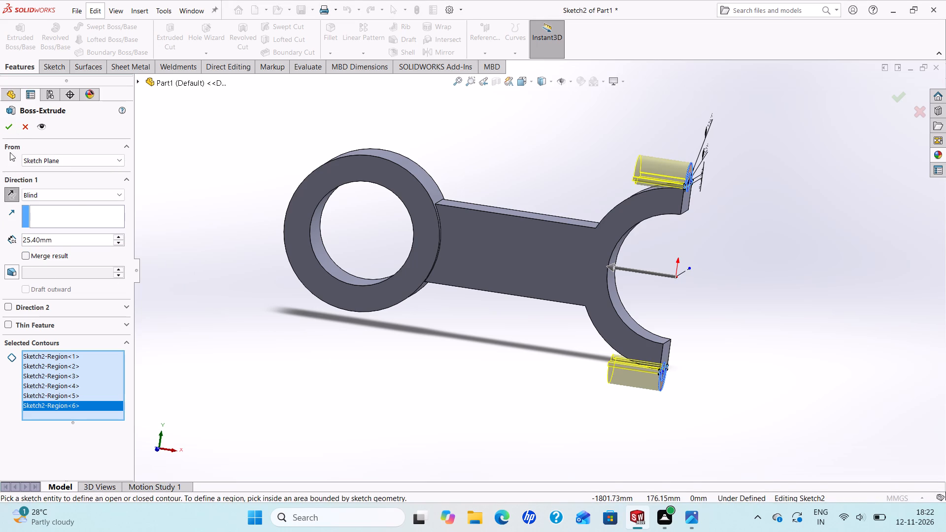
left_click(9, 125)
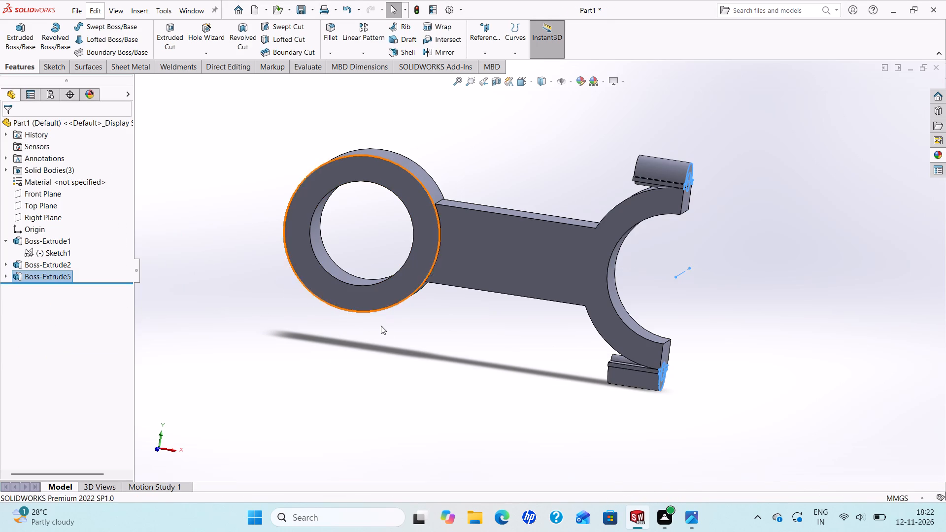
key("Escape")
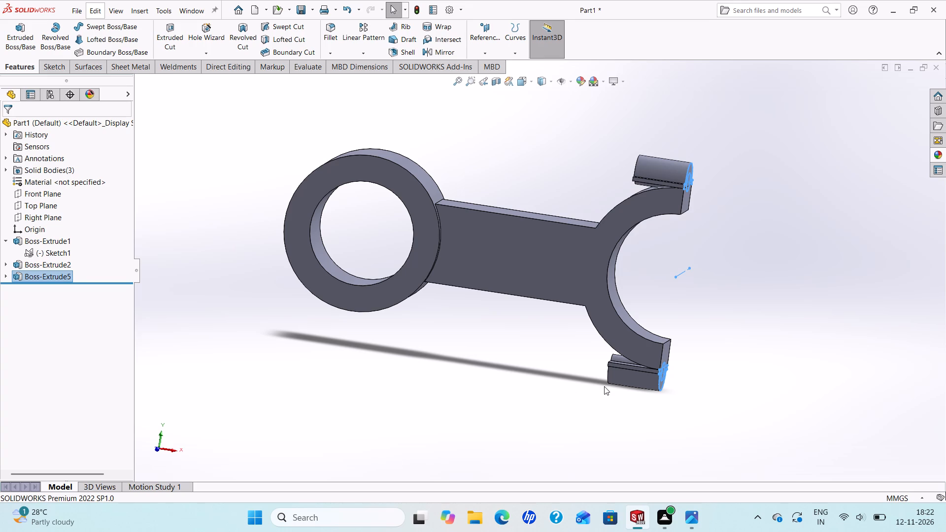
Inspect the extruded lugs on both ends of the half bore and compare them with the reference drawing.
middle_click_drag(598, 382, 522, 329)
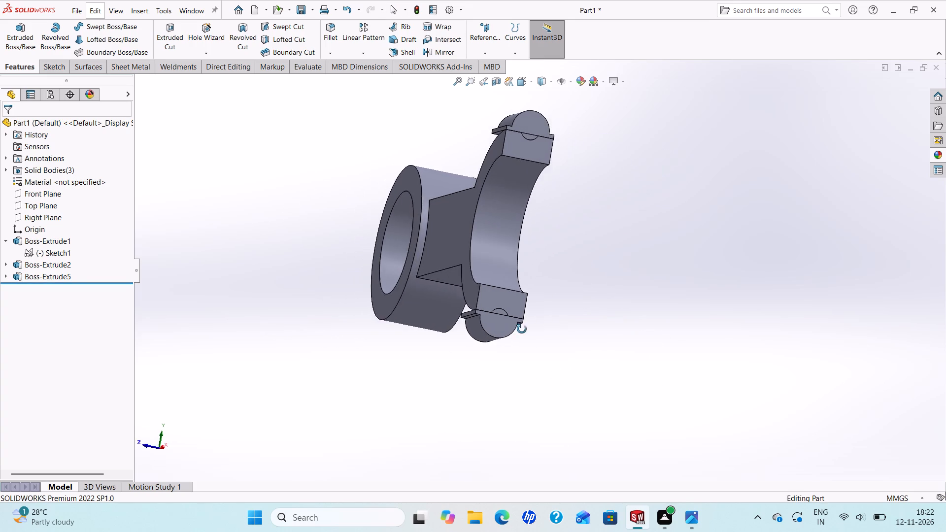
middle_click_drag(522, 329, 513, 331)
scroll(476, 330, "up", 1)
scroll(437, 324, "down", 2)
middle_click_drag(479, 306, 477, 290)
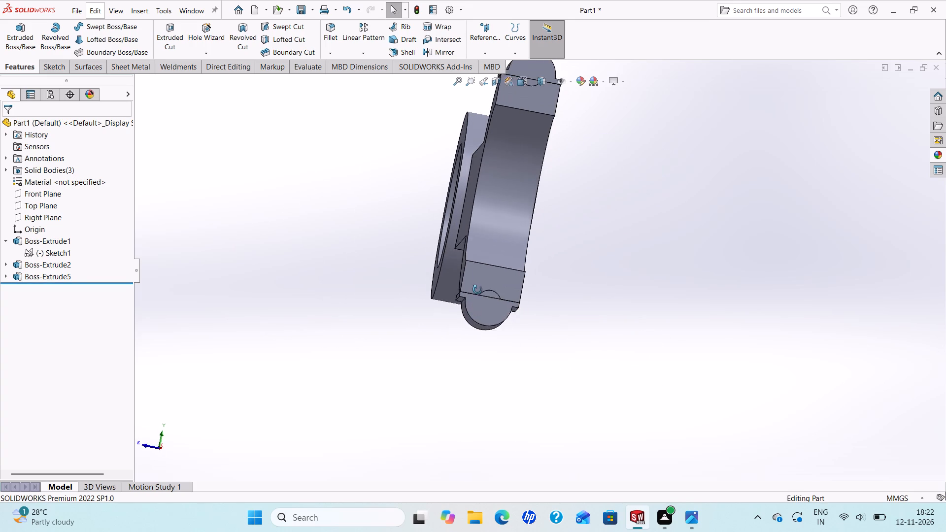
middle_click_drag(477, 290, 514, 295)
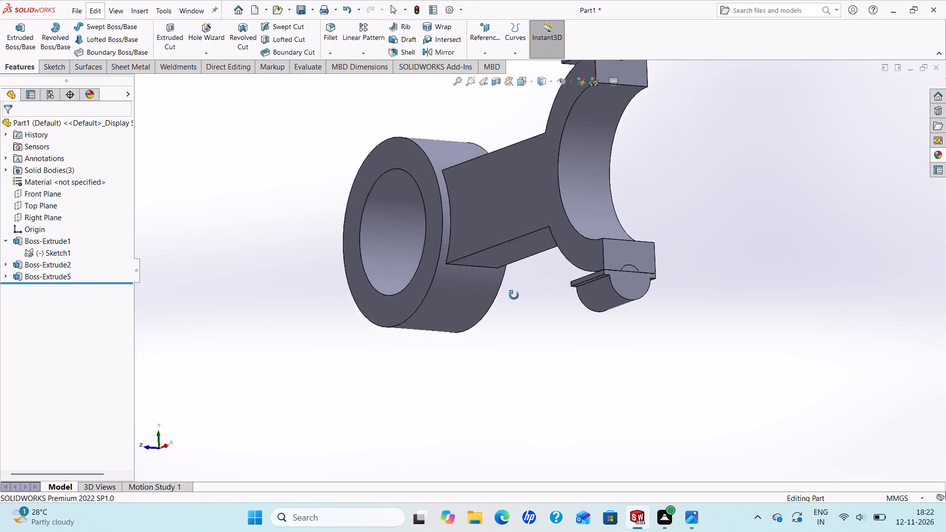
middle_click_drag(514, 295, 586, 360)
scroll(586, 360, "up", 3)
scroll(650, 318, "down", 1)
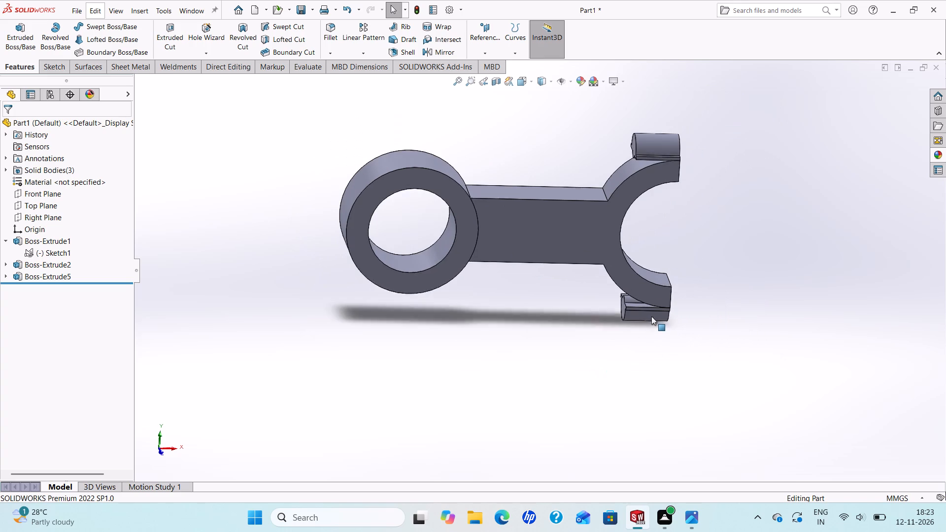
scroll(651, 316, "down", 1)
left_click(692, 516)
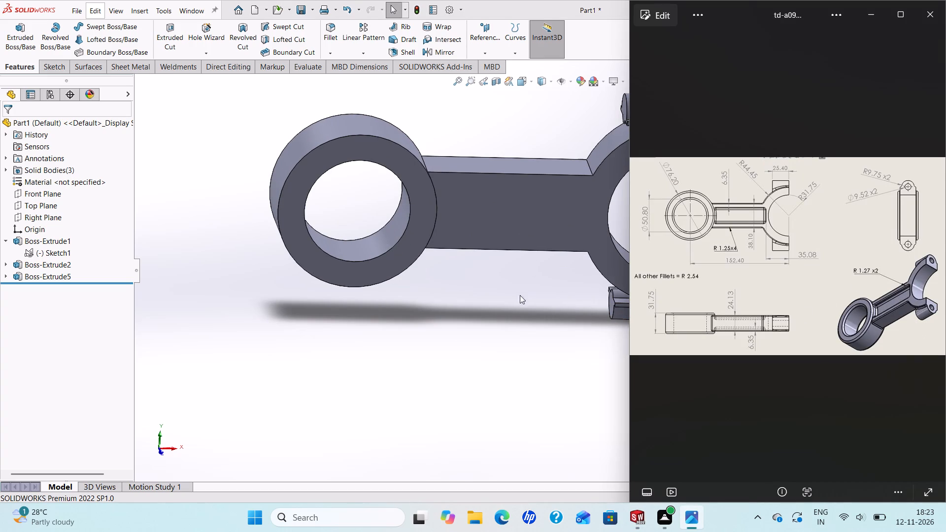
scroll(565, 287, "up", 2)
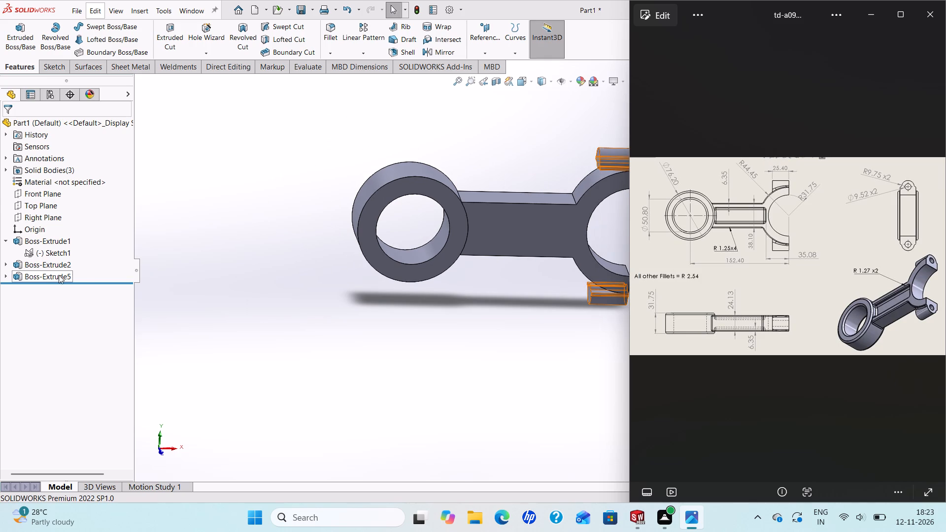
Open the lug extrusion's sketch for editing, with the upper lug profile in view.
right_click(53, 276)
left_click(76, 251)
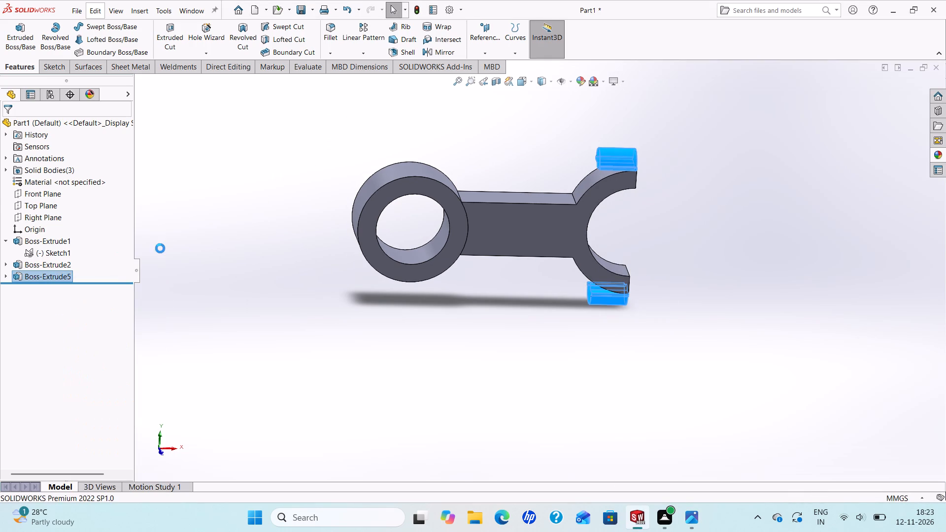
scroll(490, 175, "up", 3)
scroll(536, 164, "down", 3)
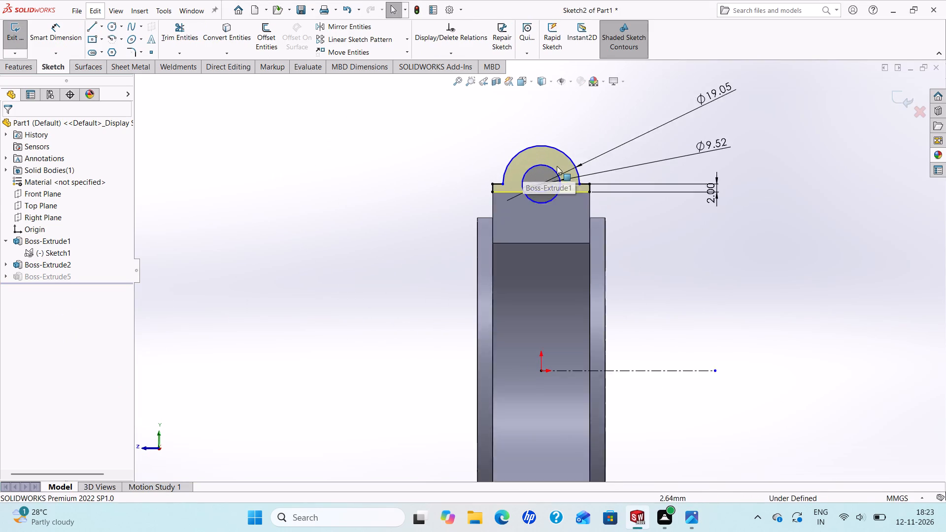
scroll(557, 166, "down", 1)
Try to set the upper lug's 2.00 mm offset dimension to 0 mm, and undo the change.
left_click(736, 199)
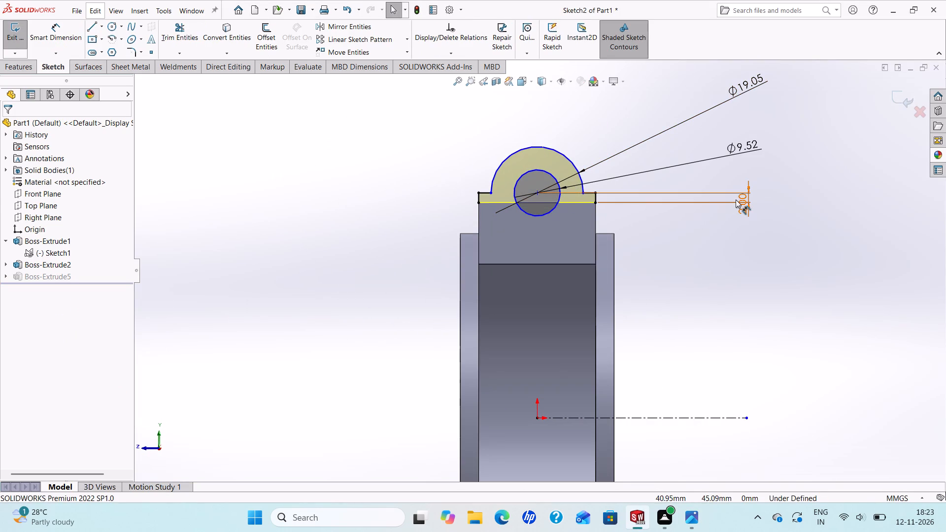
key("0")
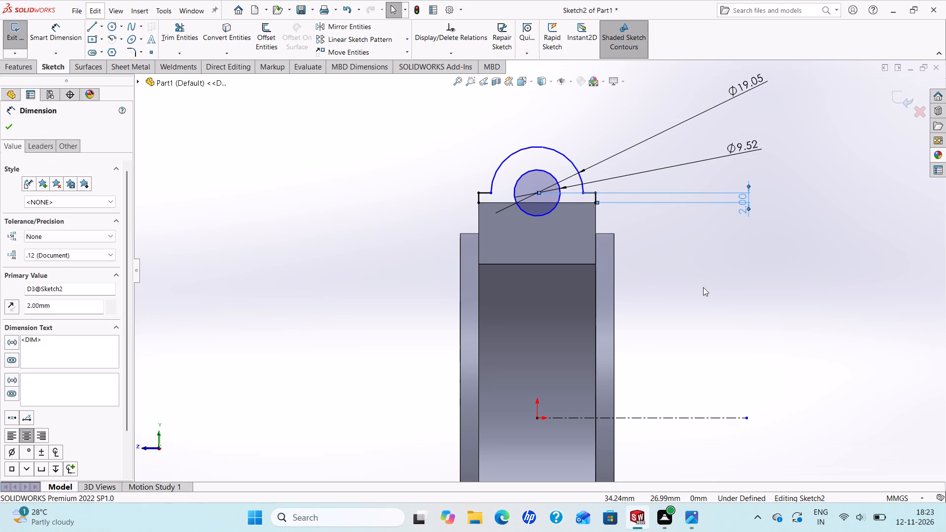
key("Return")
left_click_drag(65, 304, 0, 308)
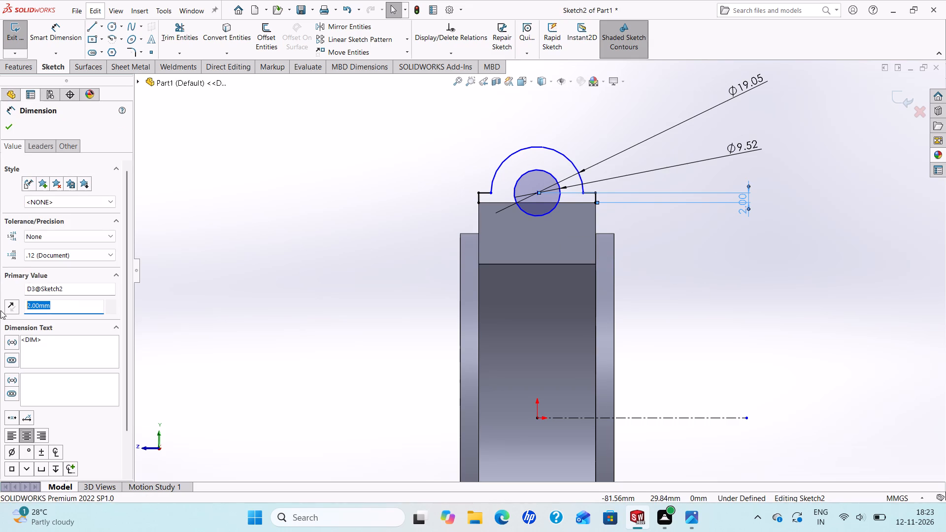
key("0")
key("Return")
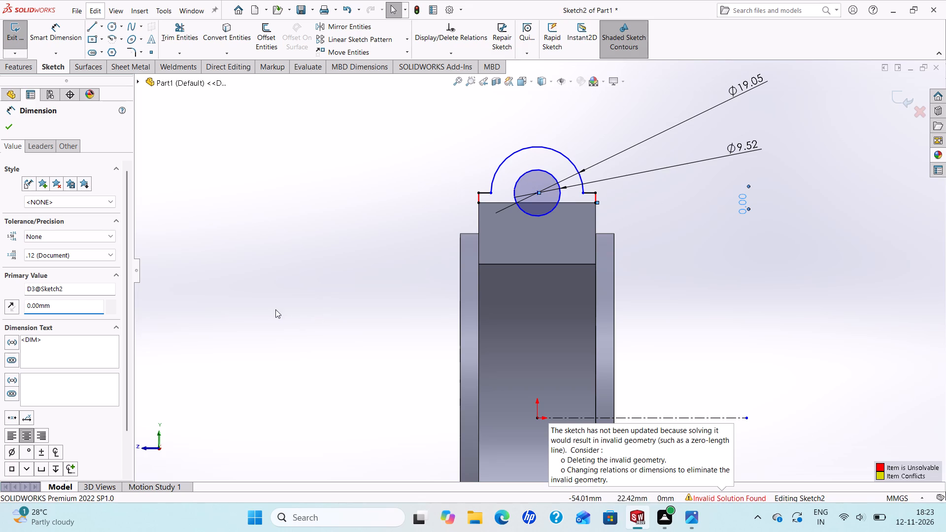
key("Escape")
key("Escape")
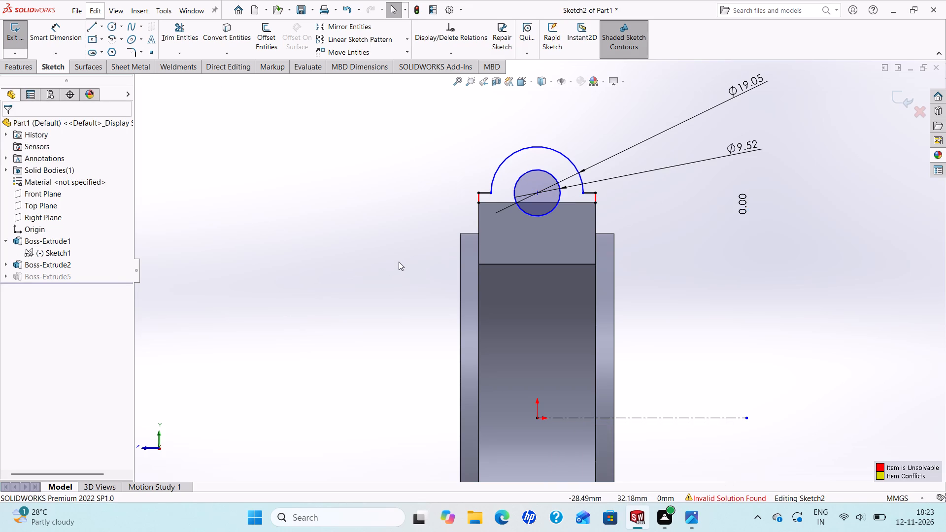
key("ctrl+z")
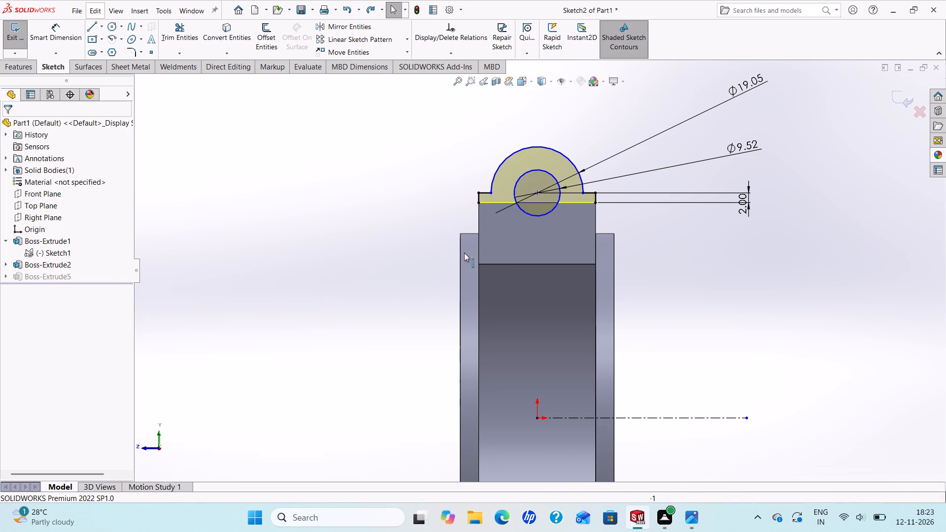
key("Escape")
Delete the two short vertical side lines of the upper lug profile and its 2.00 mm offset dimension.
left_click(596, 197)
key("Delete")
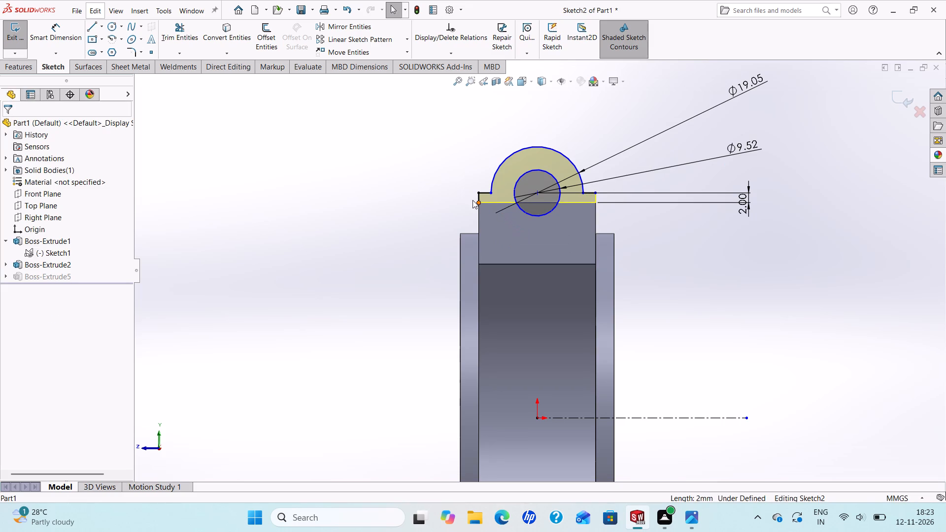
left_click(478, 198)
key("Delete")
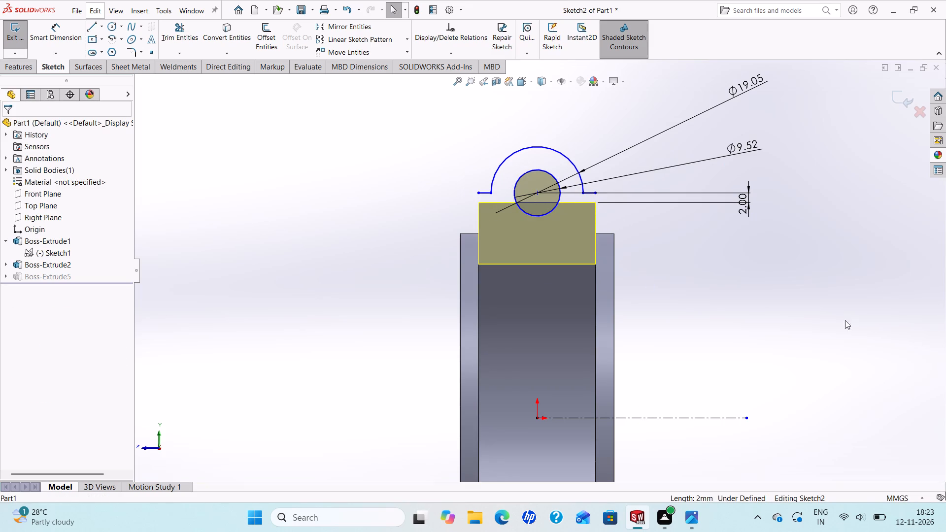
left_click(744, 202)
key("Delete")
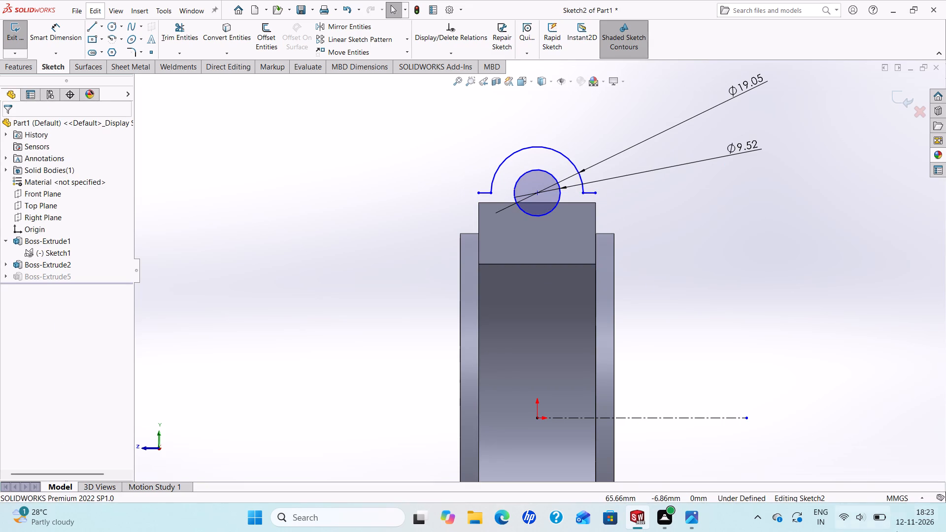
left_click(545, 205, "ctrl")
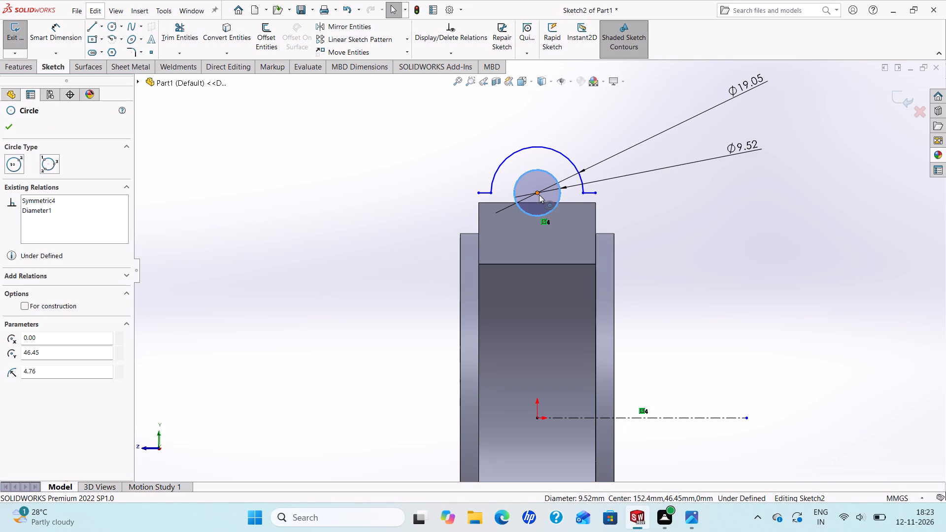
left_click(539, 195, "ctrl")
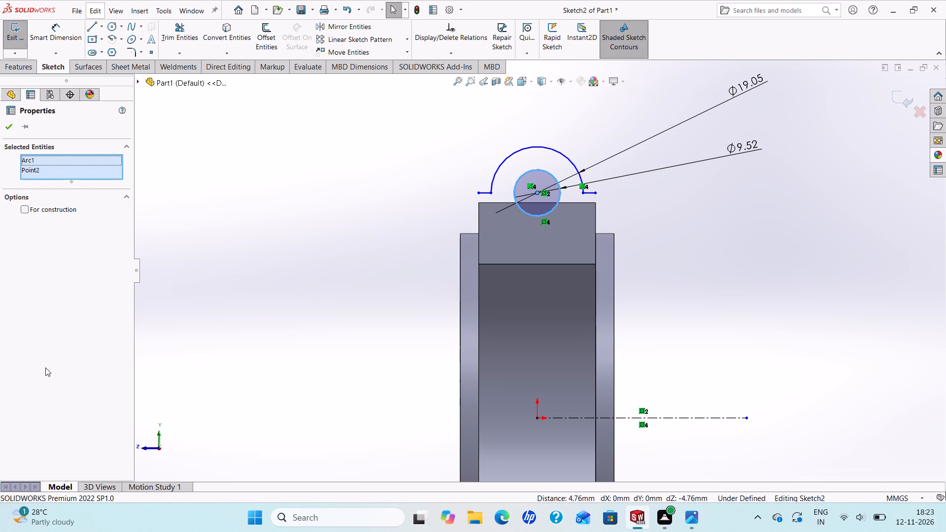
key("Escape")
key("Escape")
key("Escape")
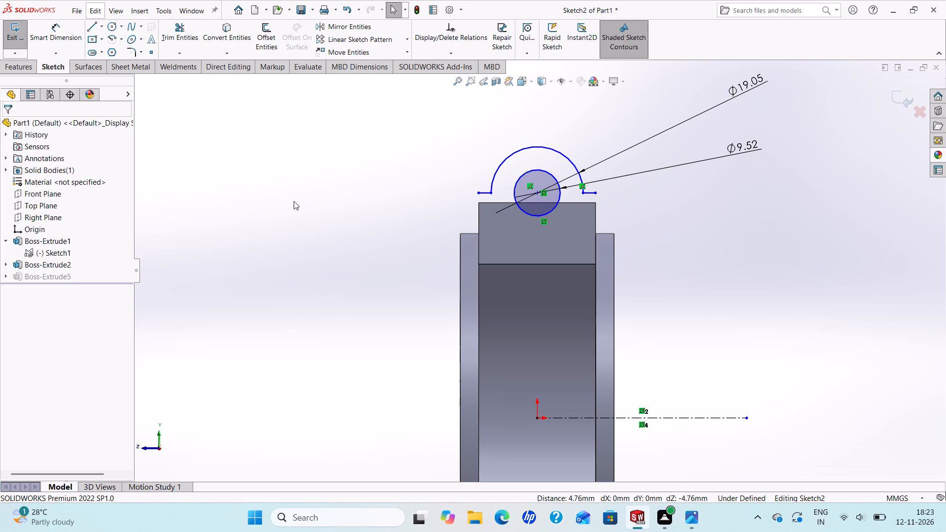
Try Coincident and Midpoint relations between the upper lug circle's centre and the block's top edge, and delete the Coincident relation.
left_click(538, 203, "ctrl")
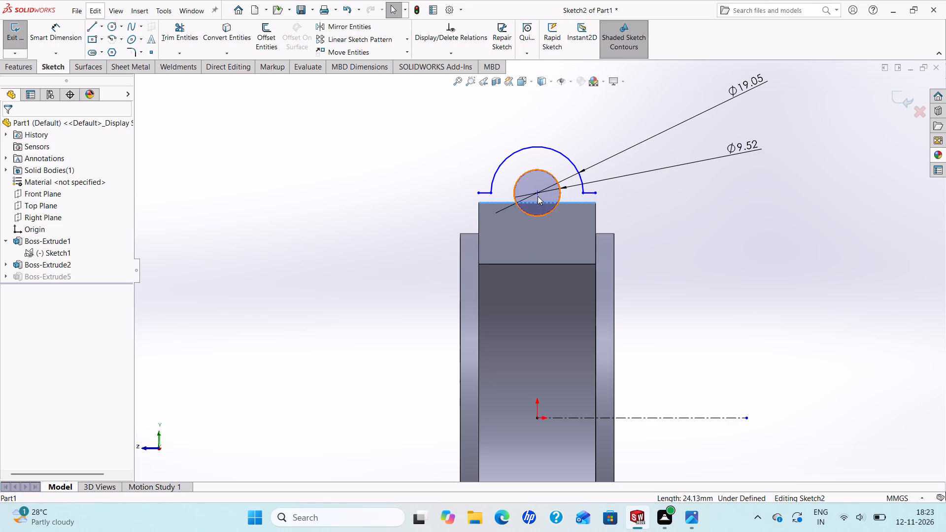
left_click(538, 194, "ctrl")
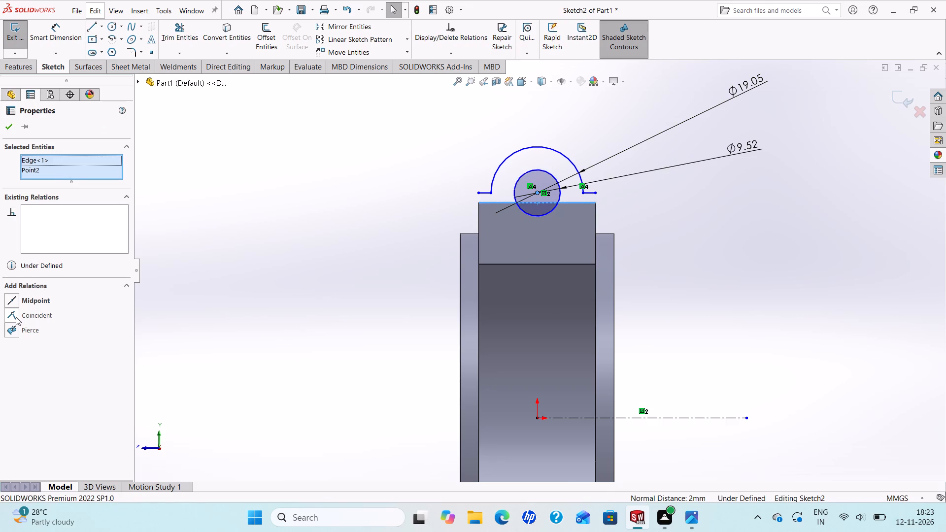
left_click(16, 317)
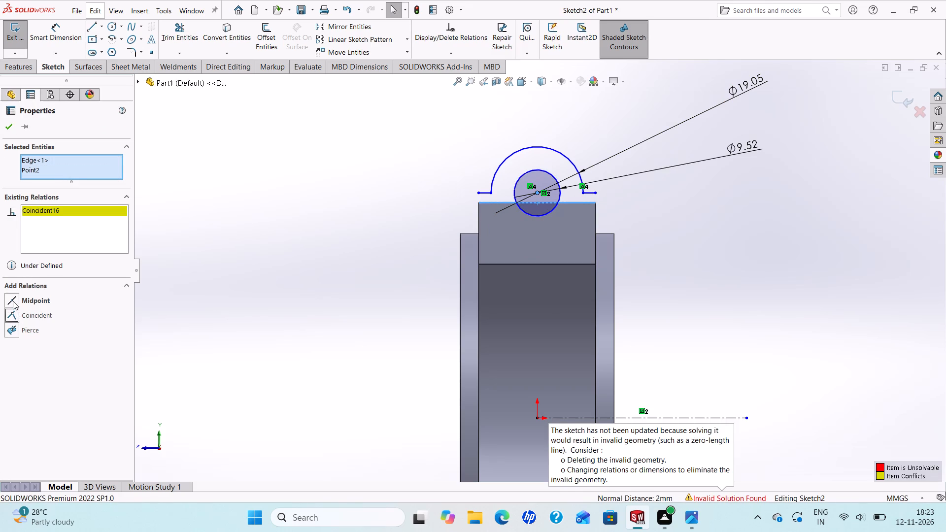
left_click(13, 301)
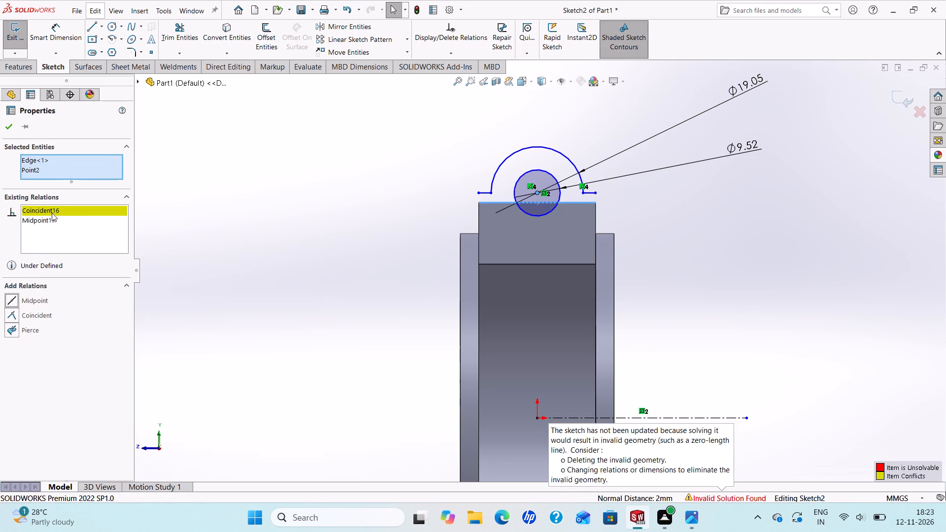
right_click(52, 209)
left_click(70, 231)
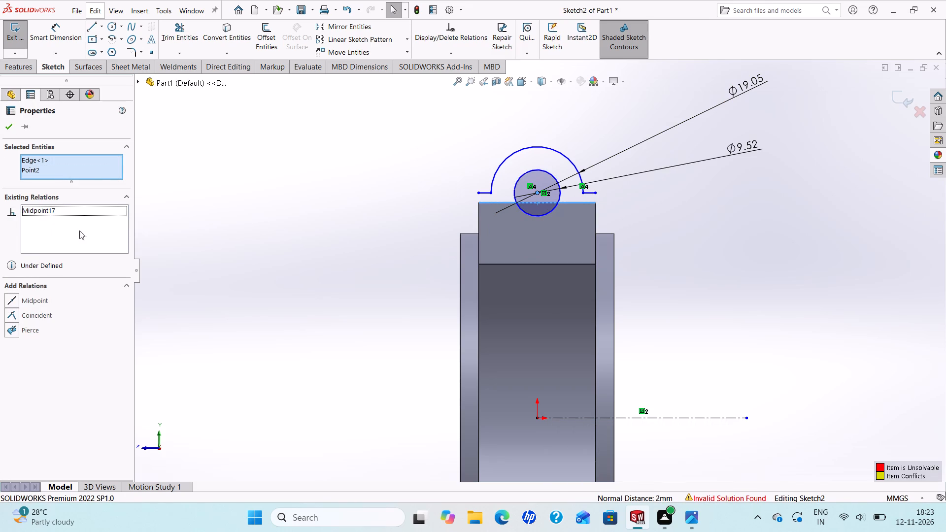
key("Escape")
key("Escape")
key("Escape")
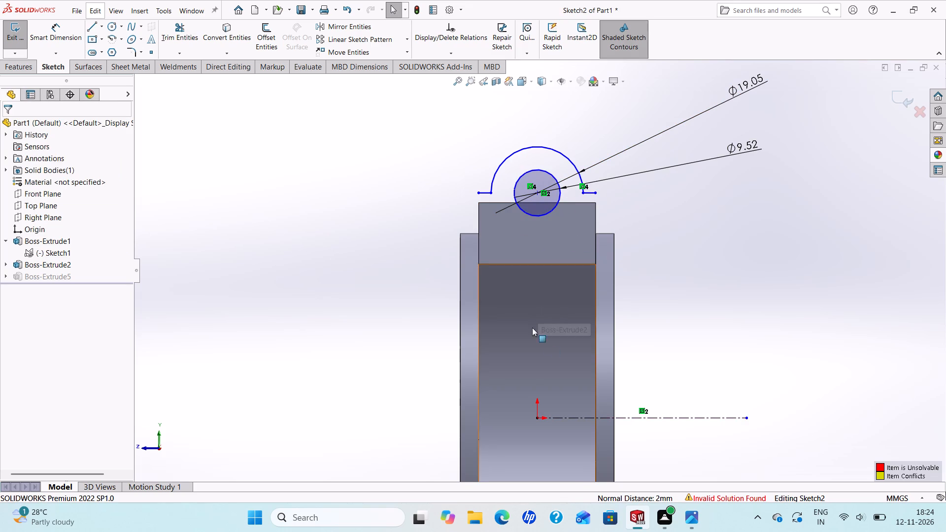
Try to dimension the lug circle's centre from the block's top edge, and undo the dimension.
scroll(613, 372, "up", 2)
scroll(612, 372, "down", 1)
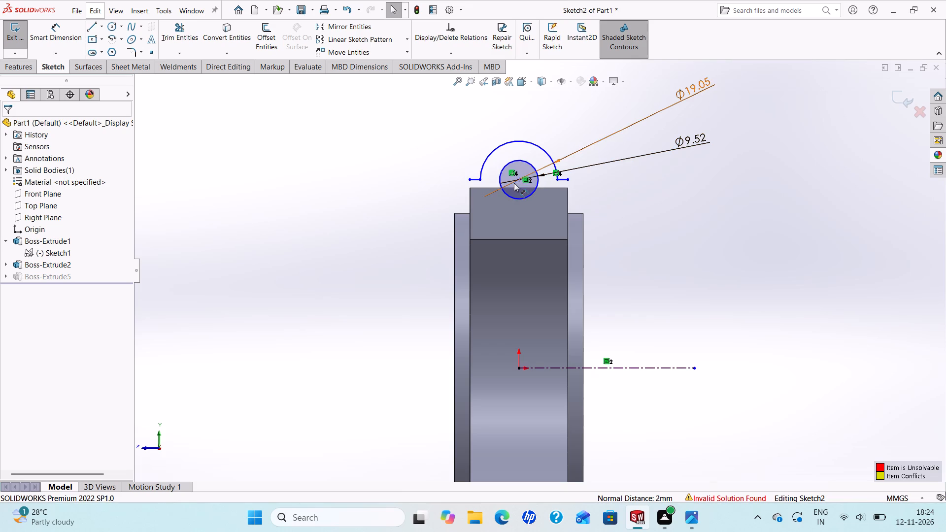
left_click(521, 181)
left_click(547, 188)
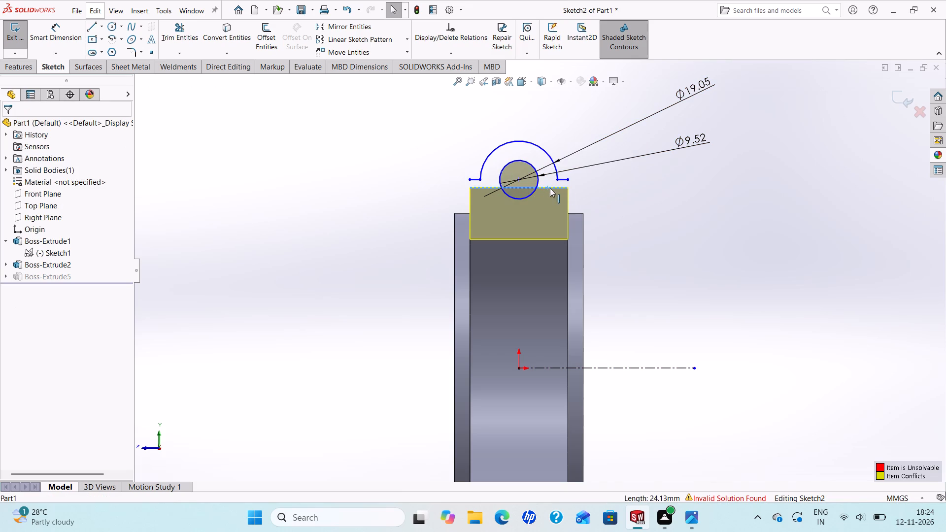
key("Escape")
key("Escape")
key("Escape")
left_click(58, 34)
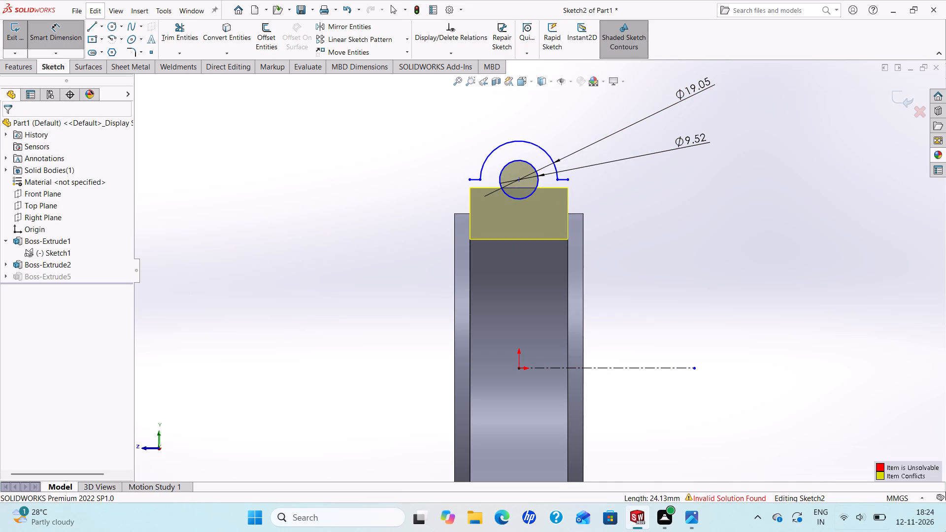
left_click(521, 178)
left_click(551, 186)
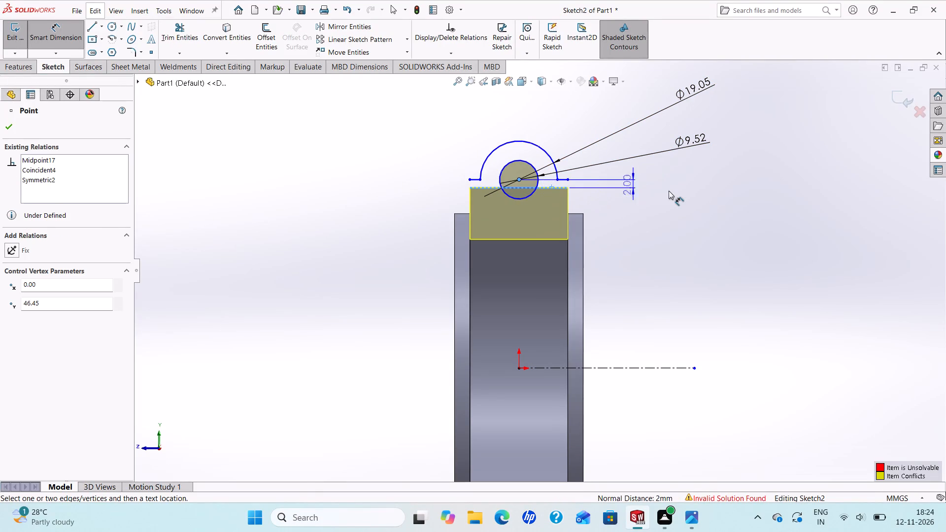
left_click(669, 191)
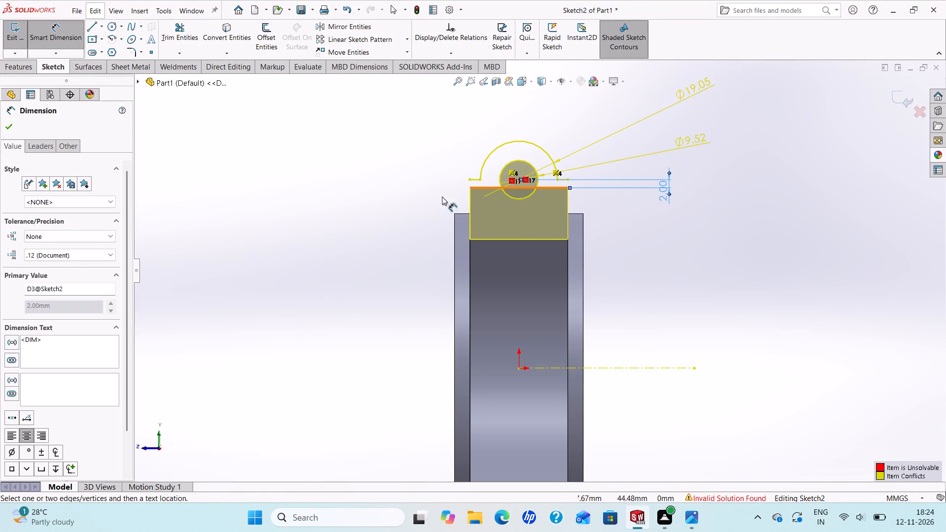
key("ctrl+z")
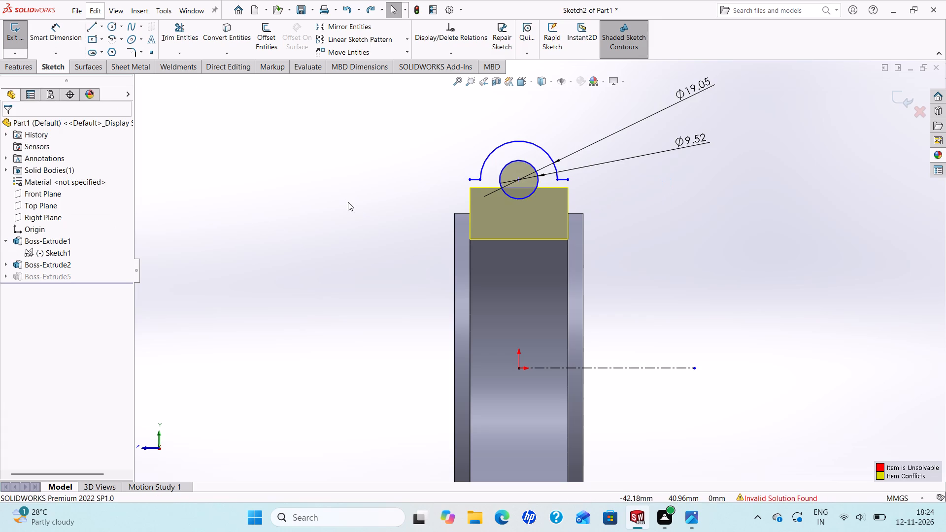
Delete the two short horizontal lines at the ends of the upper lug arc.
left_click(477, 180)
key("Delete")
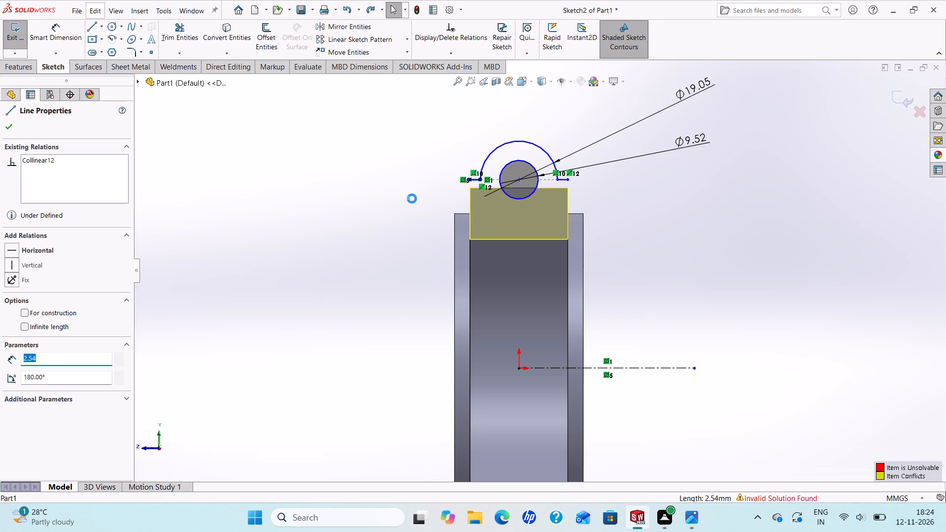
left_click(563, 180)
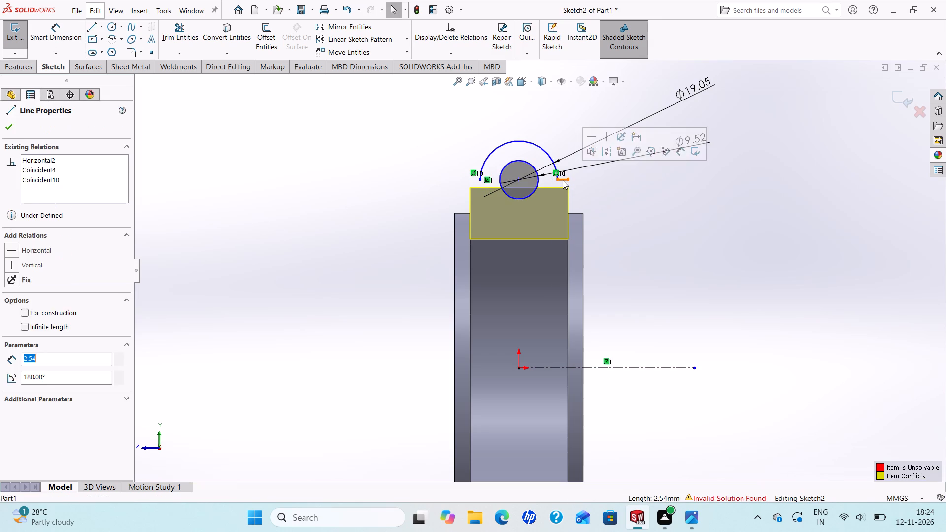
key("Delete")
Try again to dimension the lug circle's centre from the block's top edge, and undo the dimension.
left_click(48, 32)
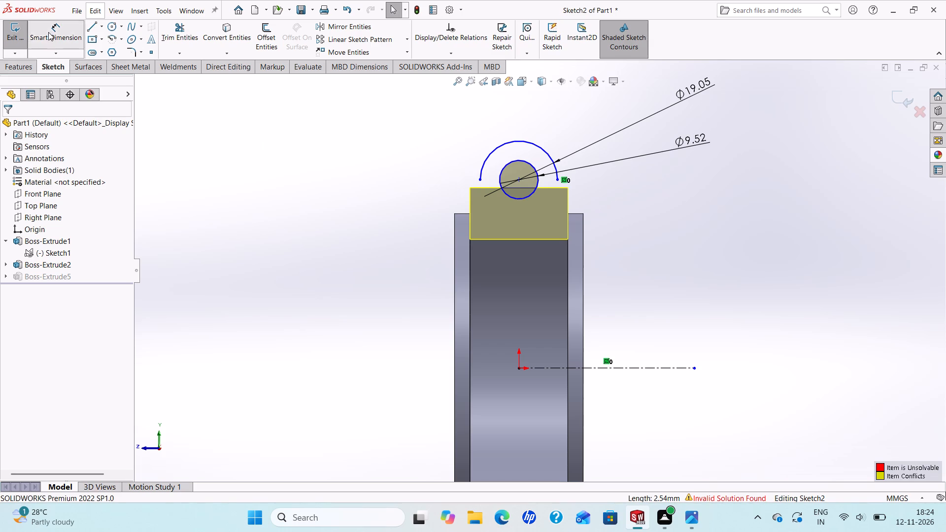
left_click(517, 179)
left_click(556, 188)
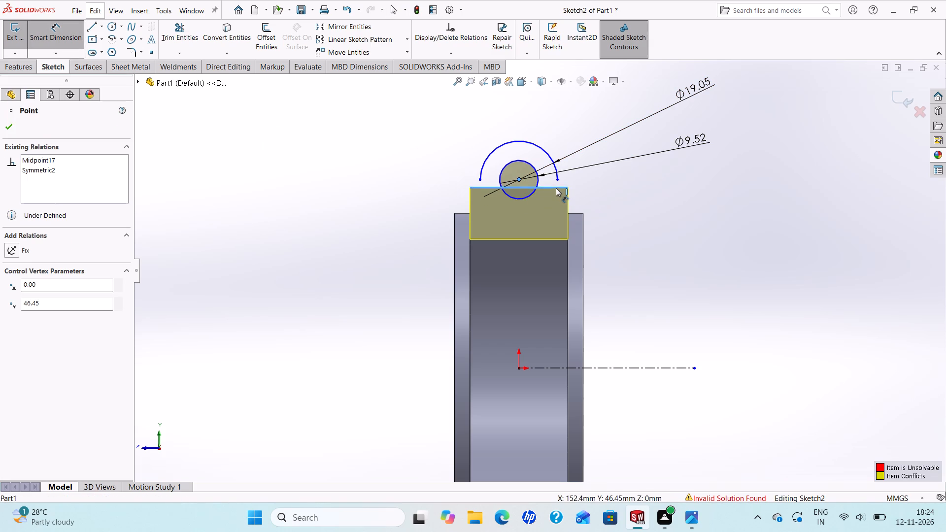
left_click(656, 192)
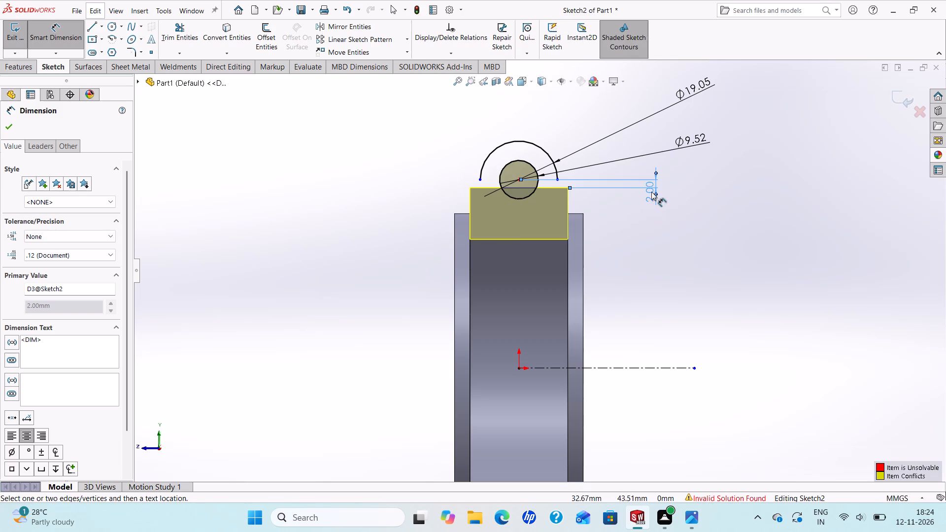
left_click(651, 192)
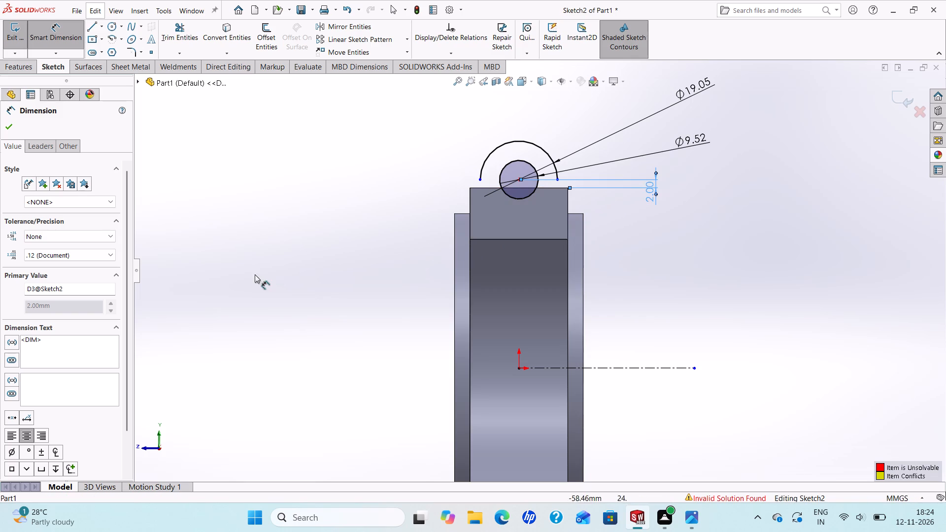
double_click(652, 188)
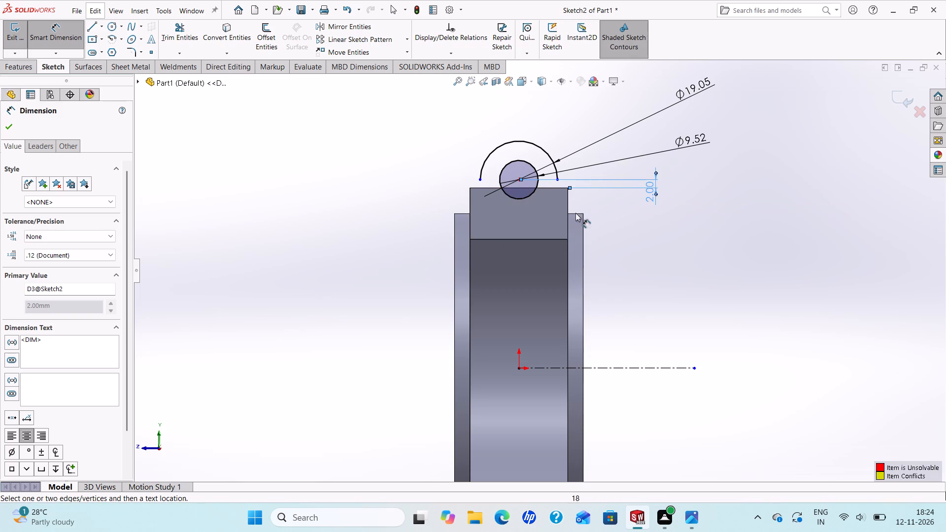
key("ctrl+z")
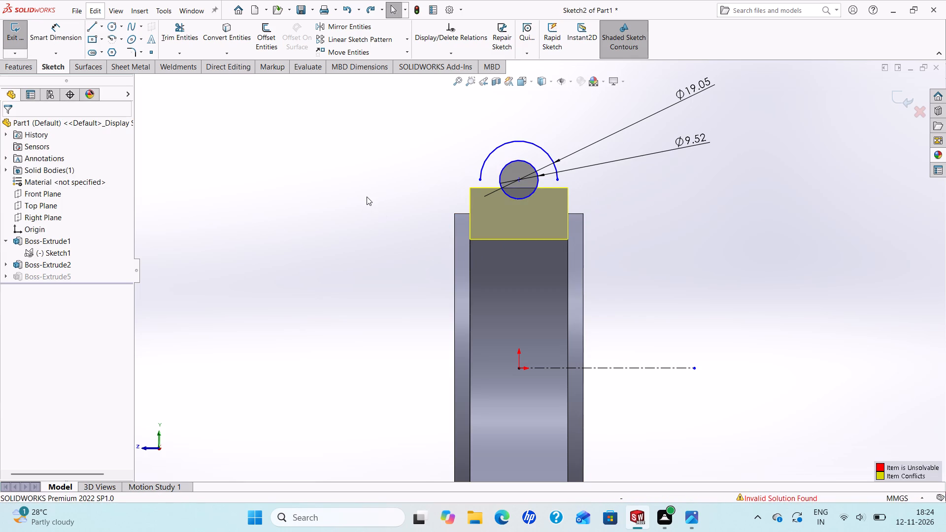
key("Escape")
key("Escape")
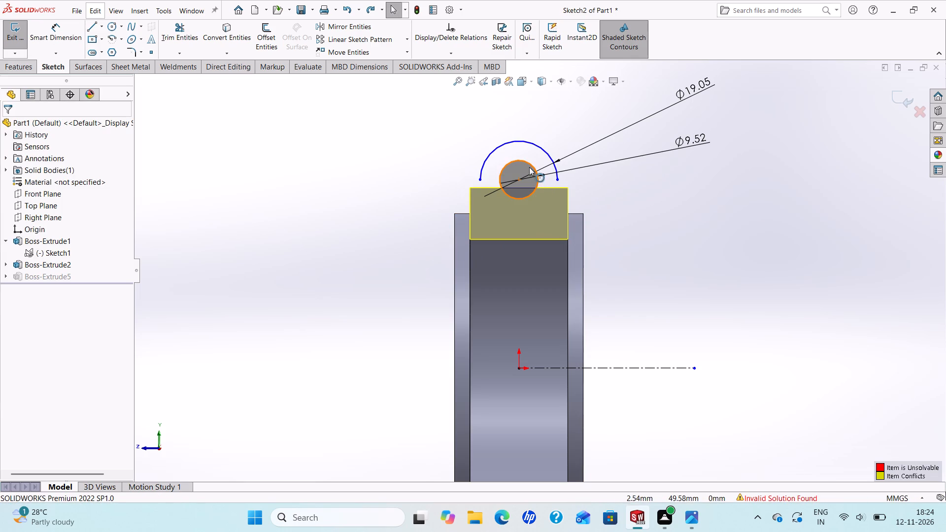
Delete the upper lug's hole circle and outer arc together with their diameter dimensions.
left_click(529, 167)
key("Delete")
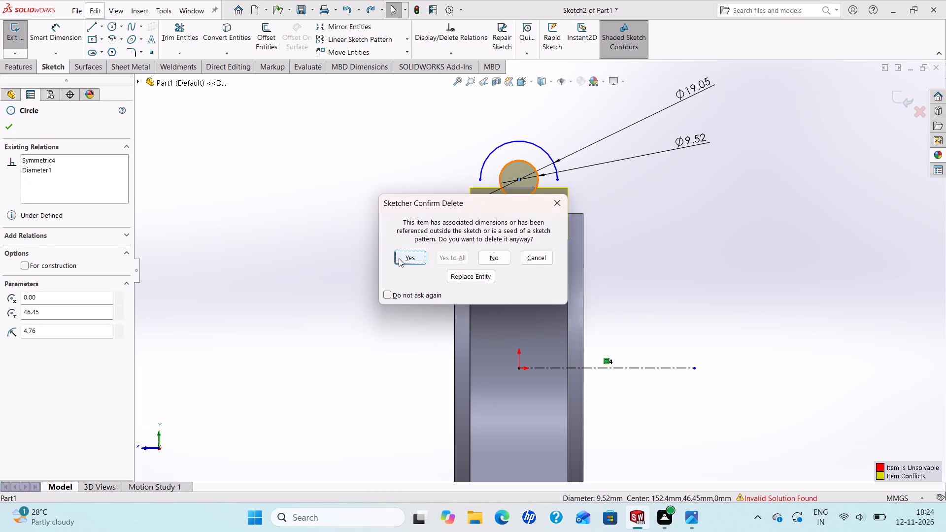
left_click(401, 258)
left_click(500, 145)
key("Delete")
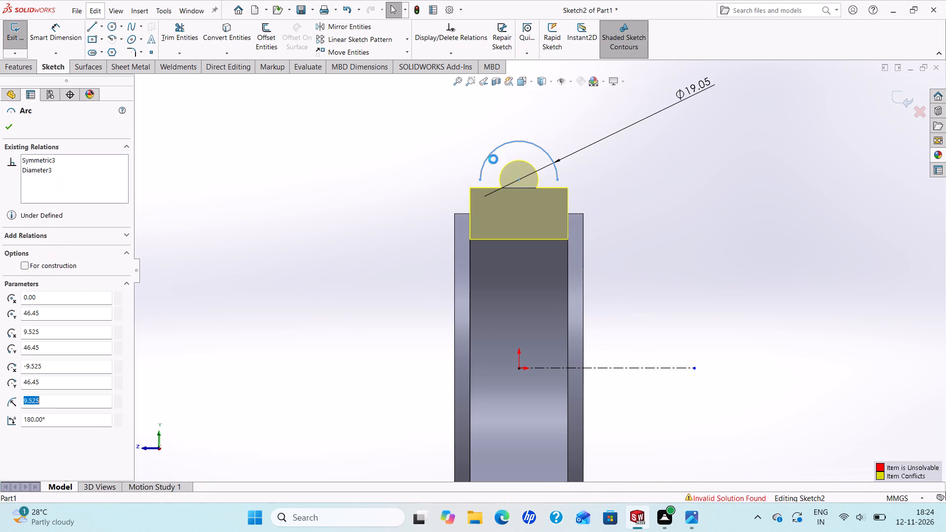
left_click(416, 260)
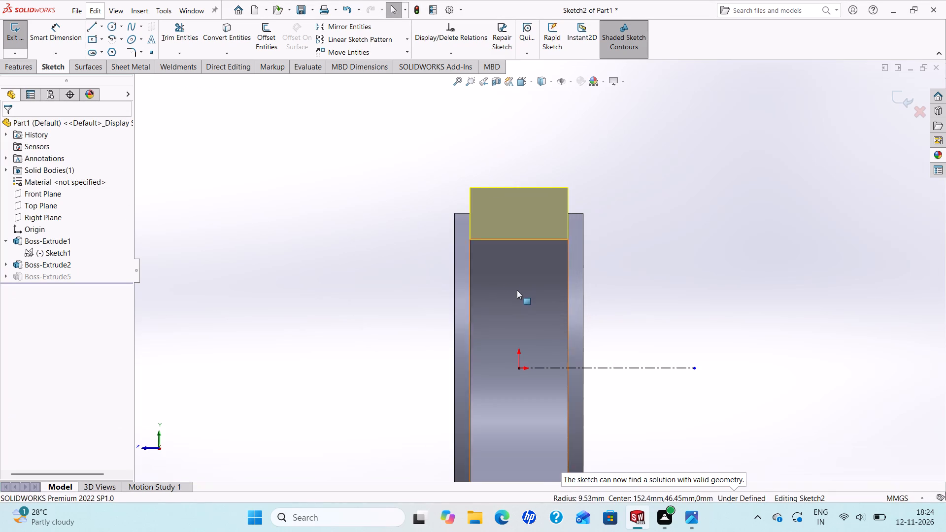
Sketch two concentric circles, about 6.4 mm and 12.5 mm in diameter, centred on the midpoint of the block's top edge.
left_click(109, 28)
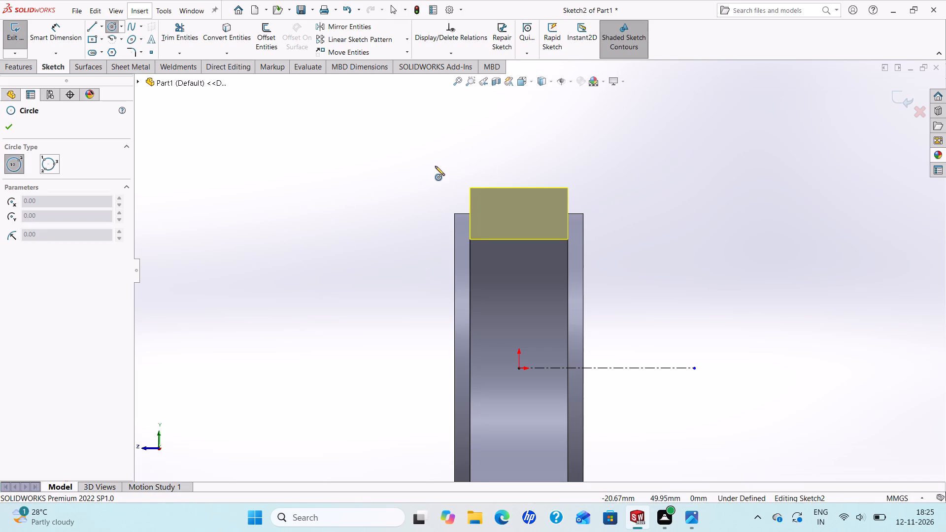
left_click(519, 188)
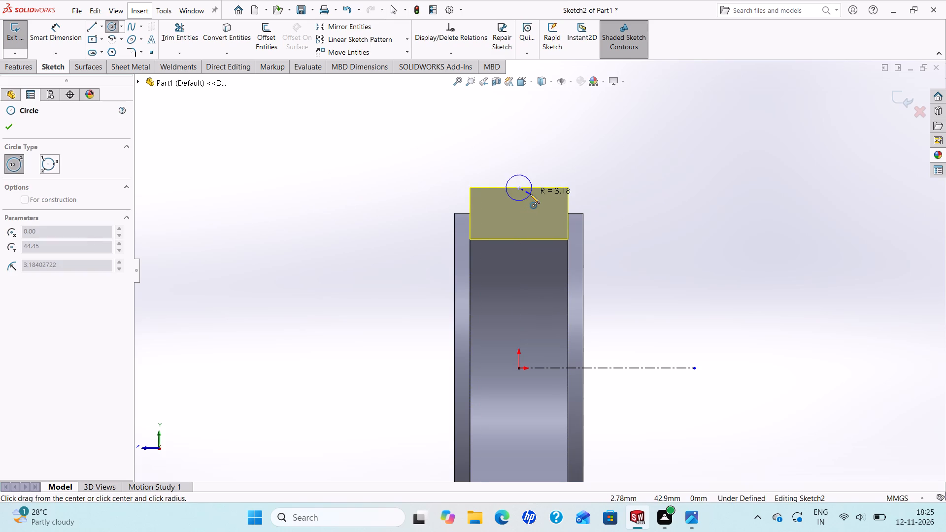
left_click(530, 194)
left_click(519, 187)
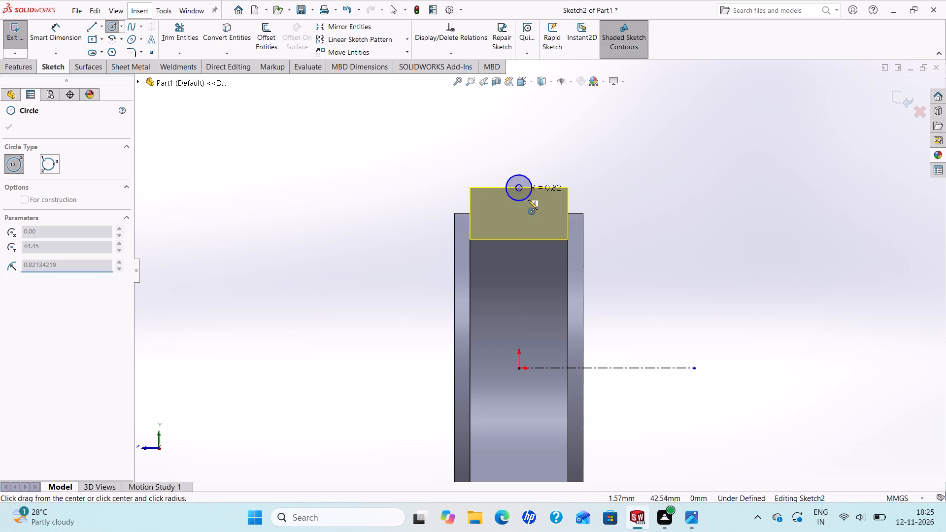
left_click(535, 207)
right_click(535, 207)
left_click(566, 218)
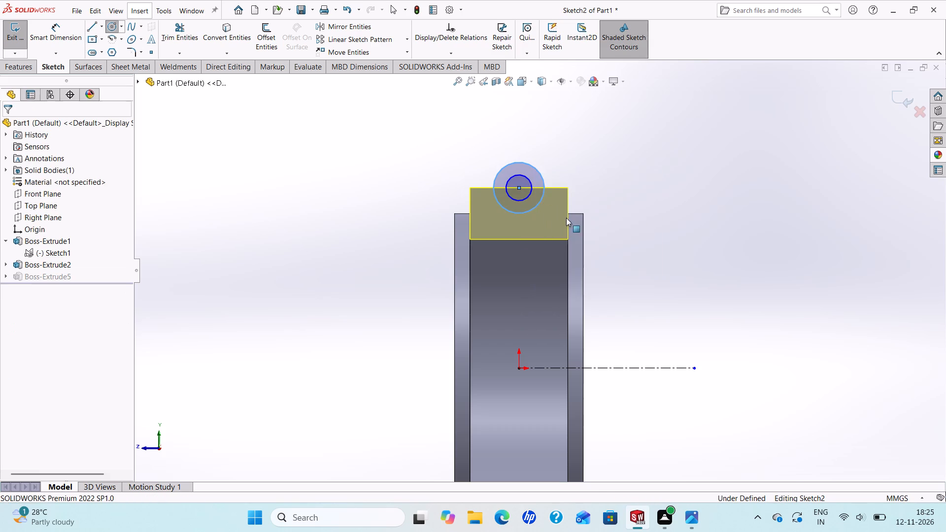
Dimension the concentric circles using the reference drawing: 9.52 mm diameter for the inner and 19.5 mm for the outer.
left_click(47, 33)
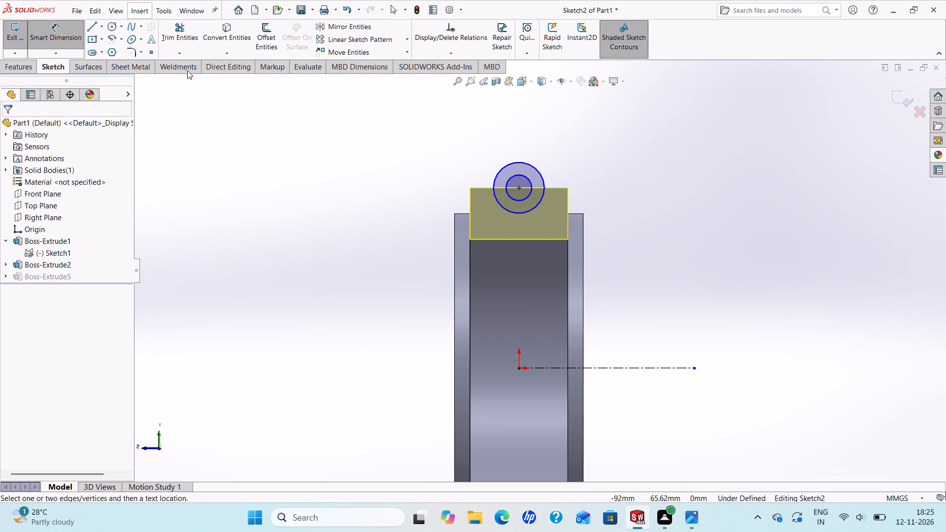
left_click(689, 529)
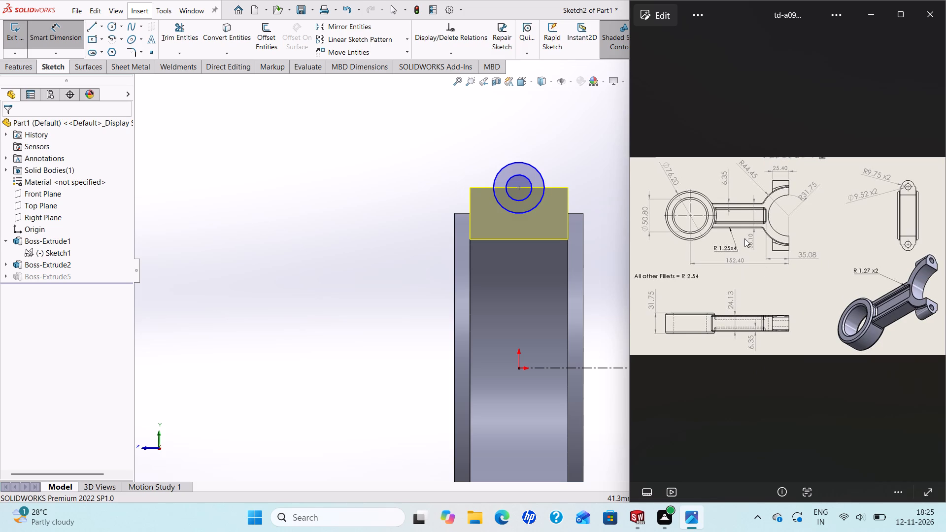
left_click(529, 179)
left_click(602, 146)
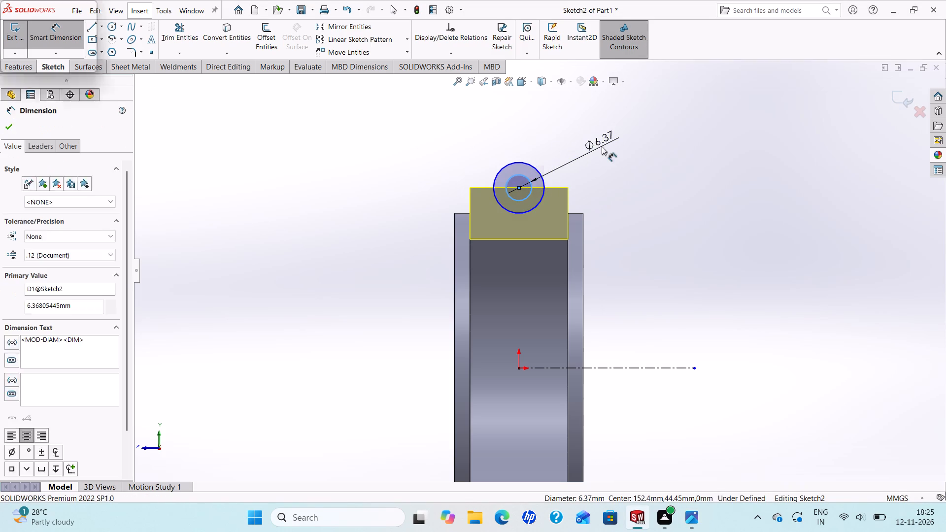
type("9.52")
key("Return")
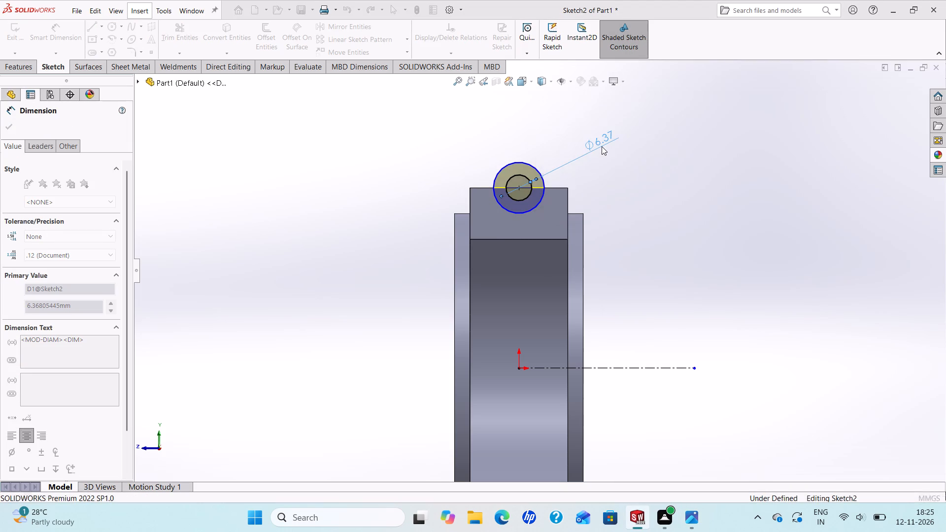
left_click(533, 169)
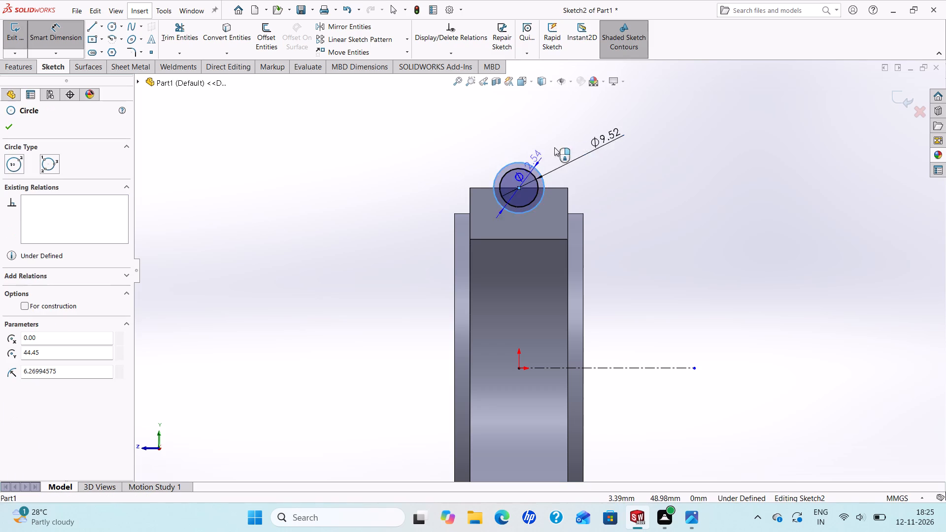
left_click(683, 117)
type("19.5")
key("Return")
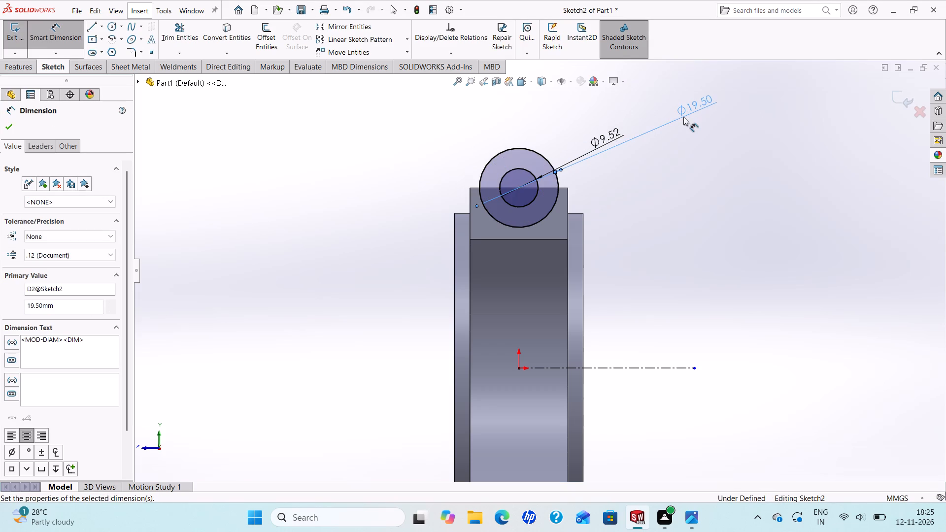
Draw a horizontal 19.5 mm line across the upper lug's outer circle, through its centre.
left_click(13, 127)
left_click(94, 27)
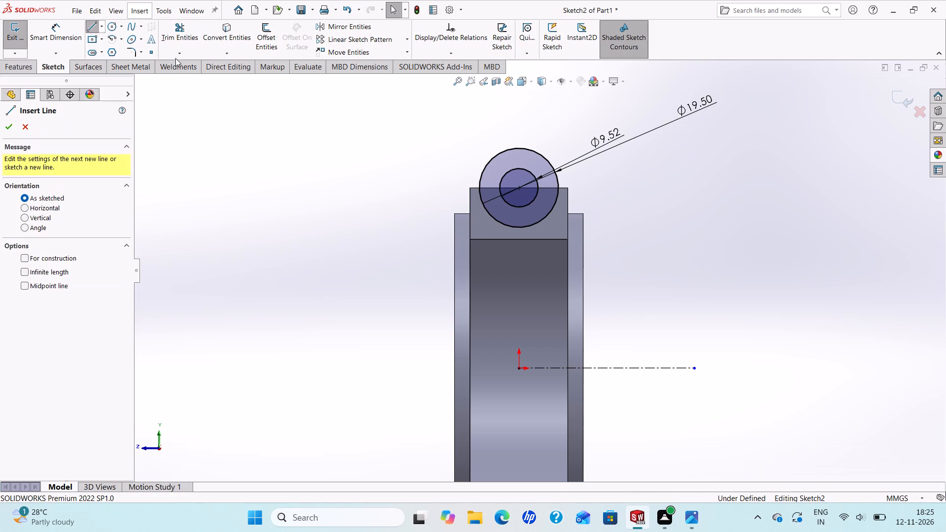
left_click(480, 190)
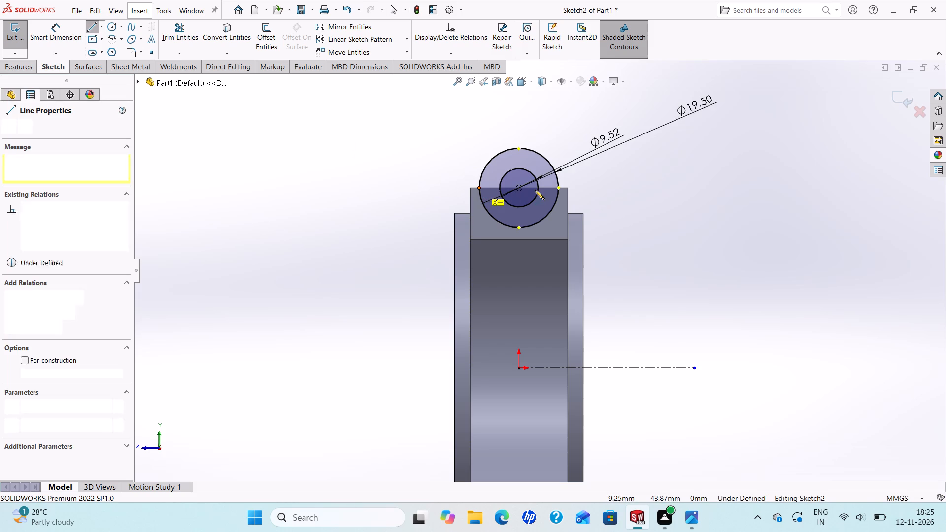
left_click(558, 189)
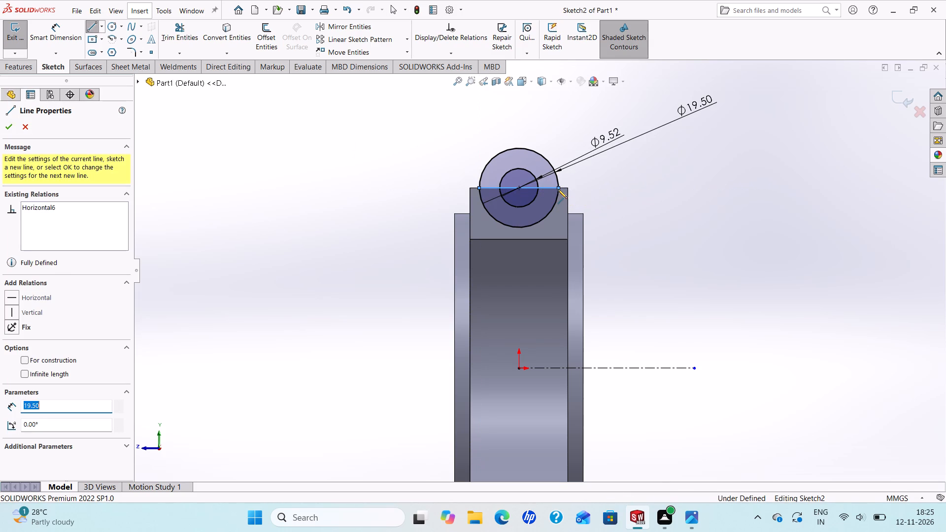
right_click(558, 189)
left_click(580, 197)
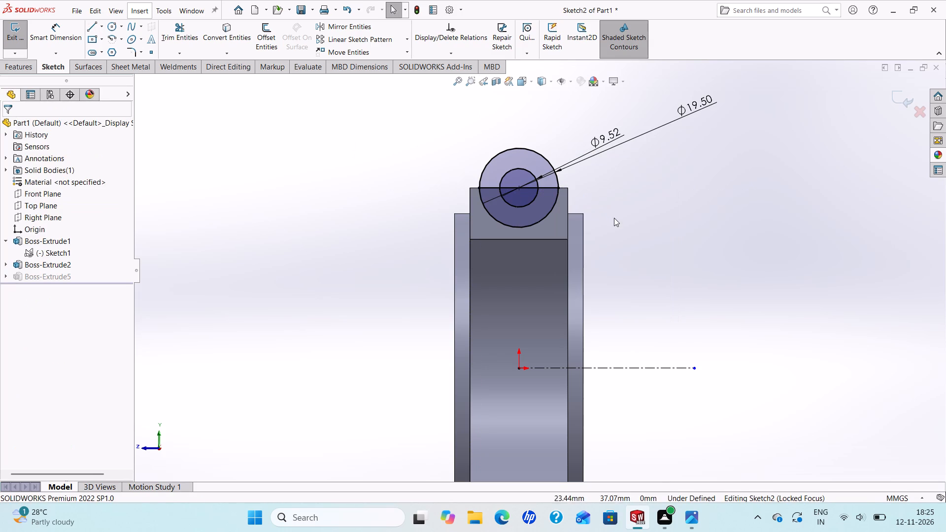
Trim away the lower half of the upper lug's outer circle.
left_click(174, 30)
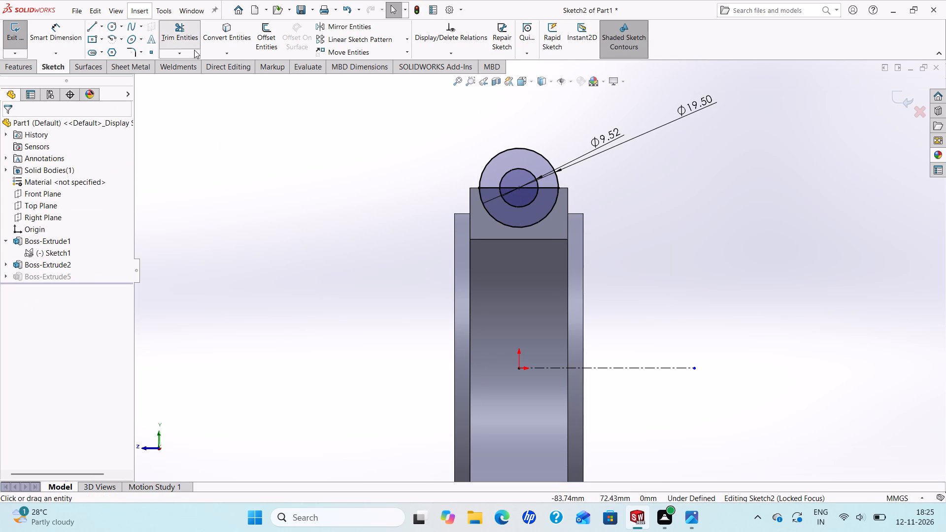
left_click(509, 226)
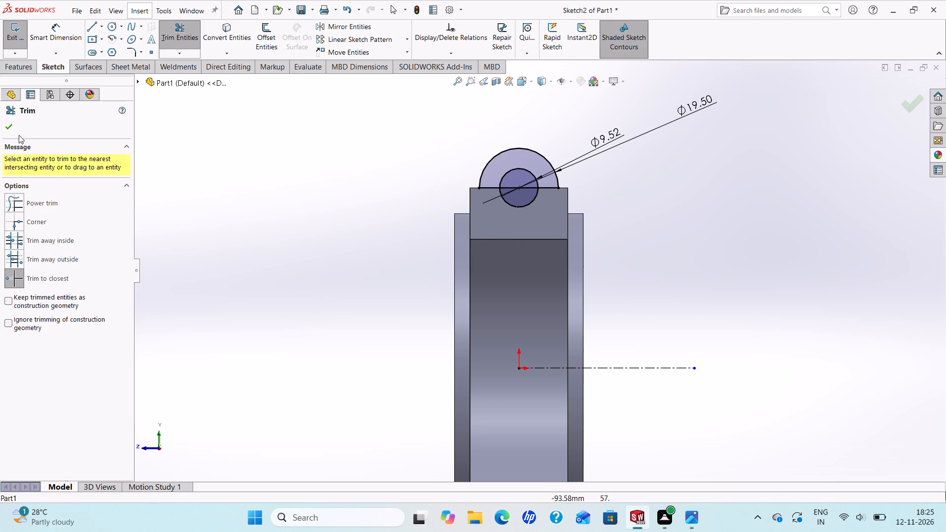
left_click(5, 123)
Delete the old lug sketch geometry at the block's bottom end, including its arc, hole circle and connecting lines.
scroll(293, 237, "up", 3)
scroll(669, 416, "down", 1)
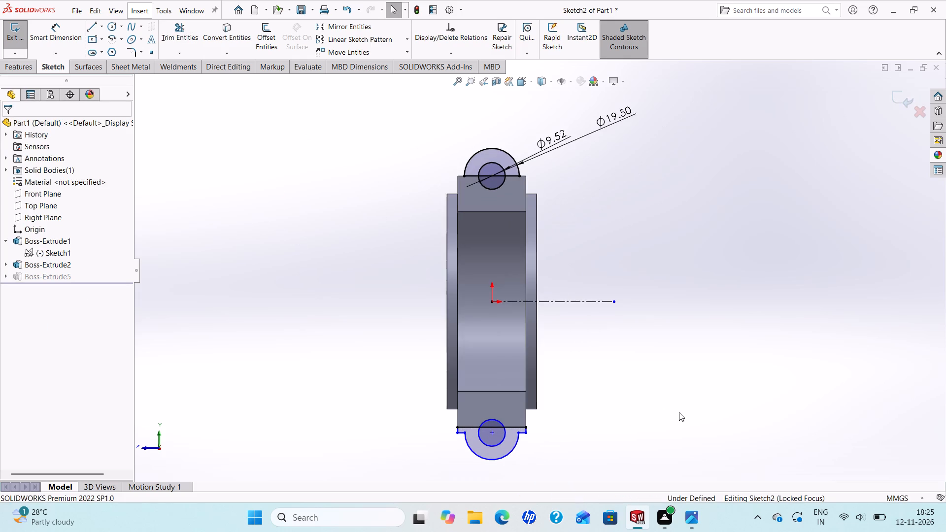
scroll(585, 423, "down", 1)
left_click_drag(391, 403, 492, 417)
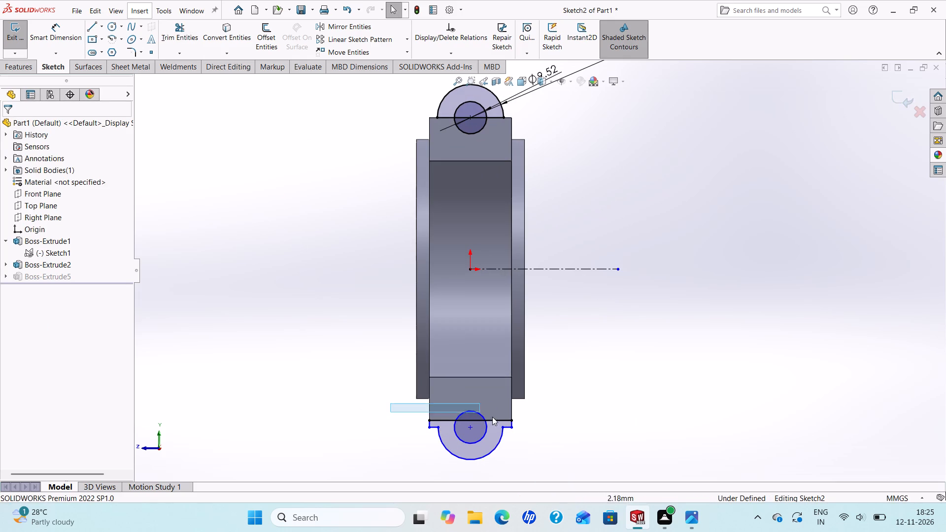
left_click_drag(492, 417, 540, 467)
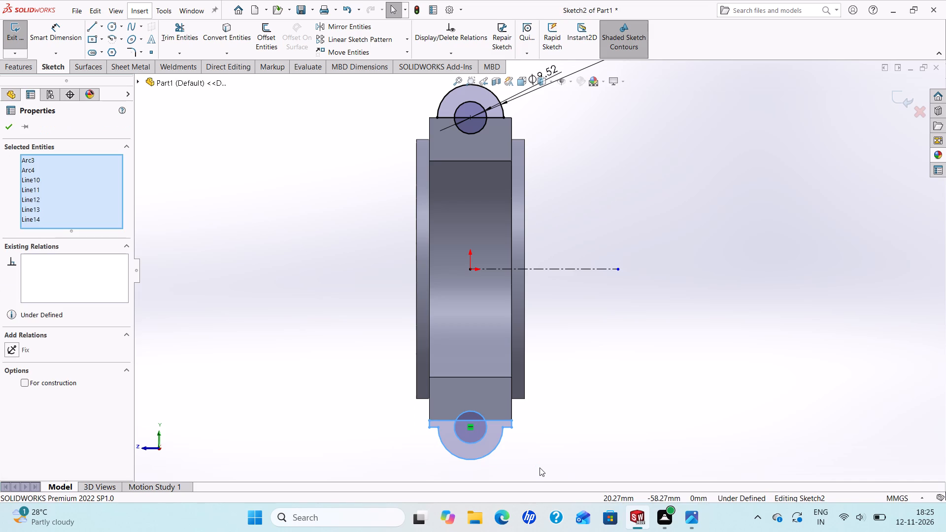
key("Delete")
Mirror the upper lug's arc, hole circle and closing line about the horizontal centerline, and exit the sketch.
scroll(513, 338, "up", 1)
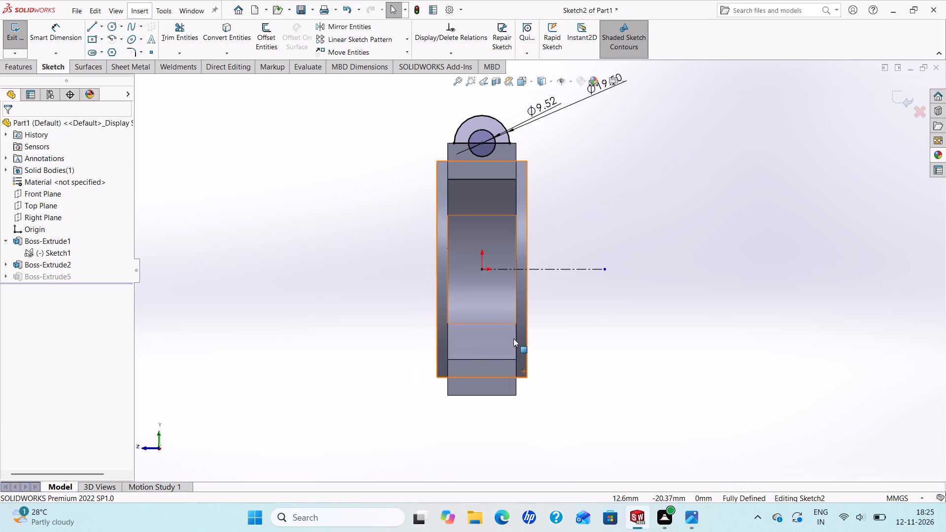
scroll(513, 338, "up", 1)
left_click(336, 26)
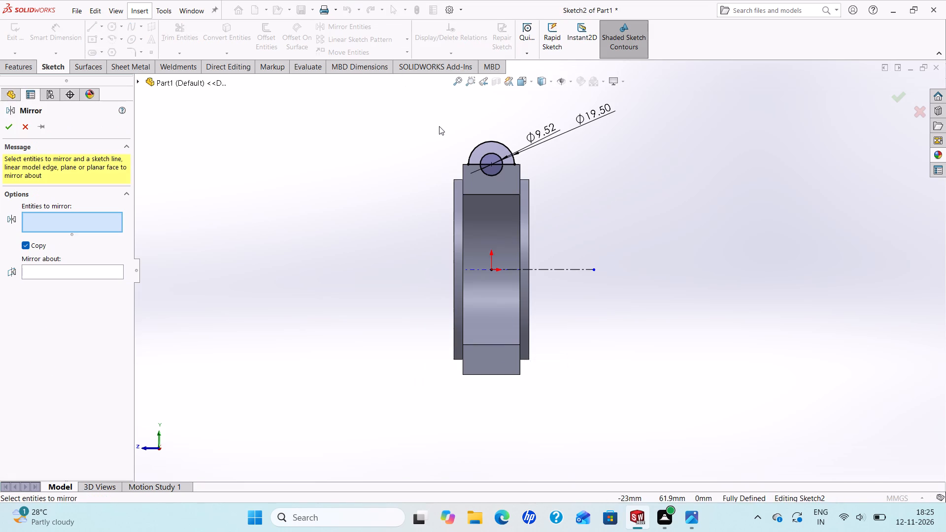
left_click_drag(440, 128, 576, 196)
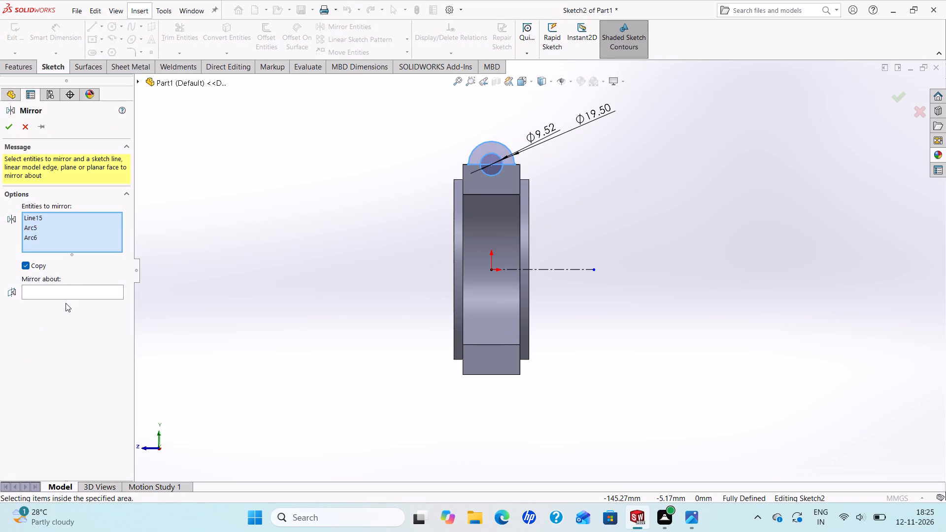
left_click(62, 298)
left_click(62, 293)
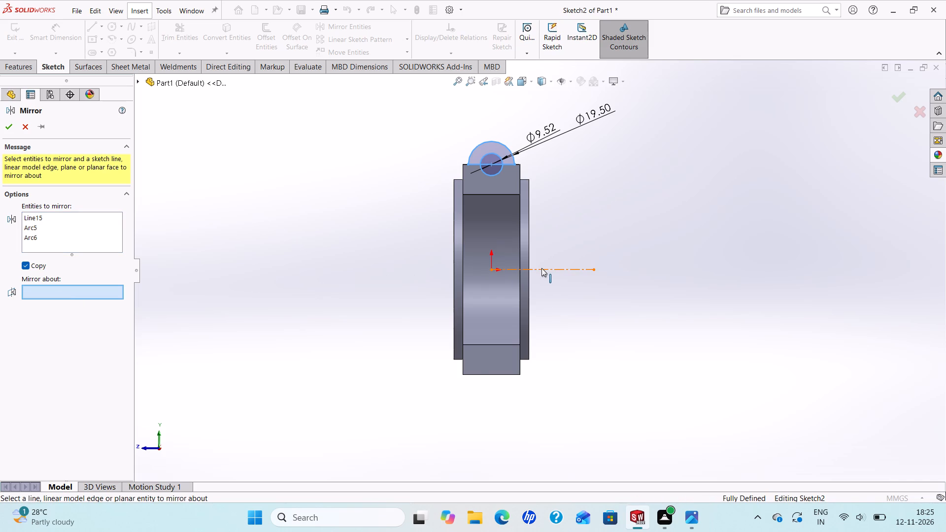
left_click(542, 268)
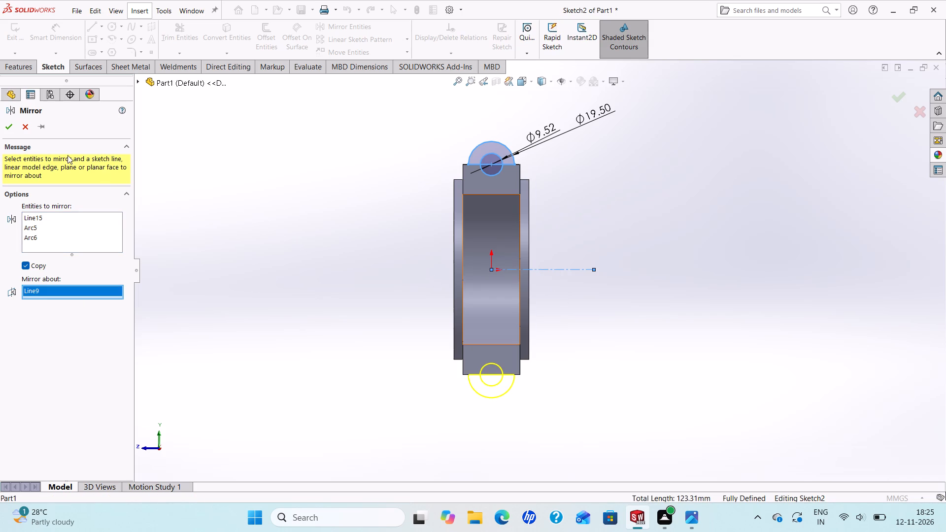
left_click(3, 123)
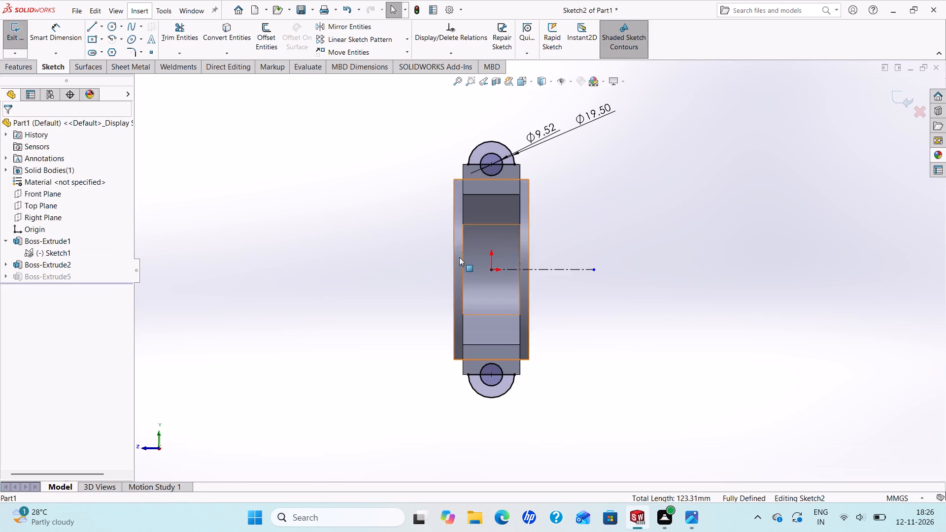
left_click(10, 33)
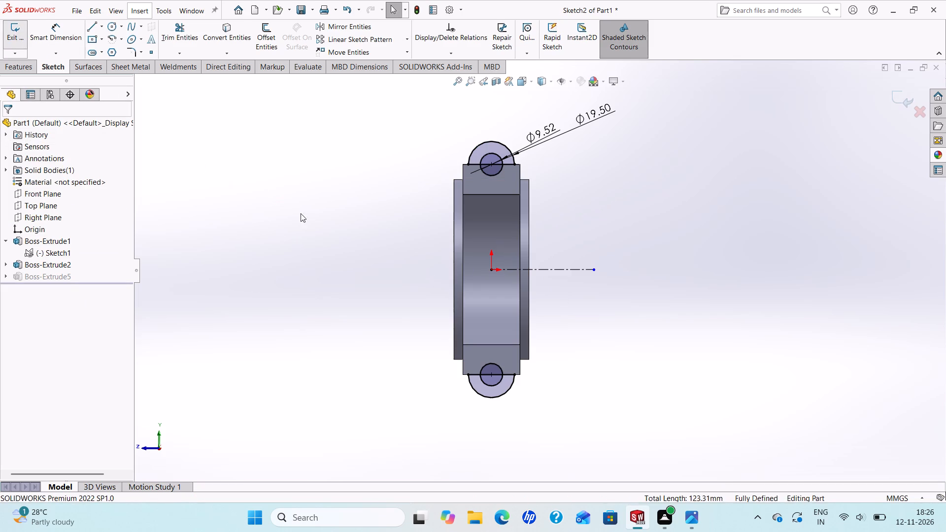
Edit Boss-Extrude5 and remove its three previously selected contours.
scroll(328, 223, "up", 1)
middle_click_drag(362, 243, 416, 272)
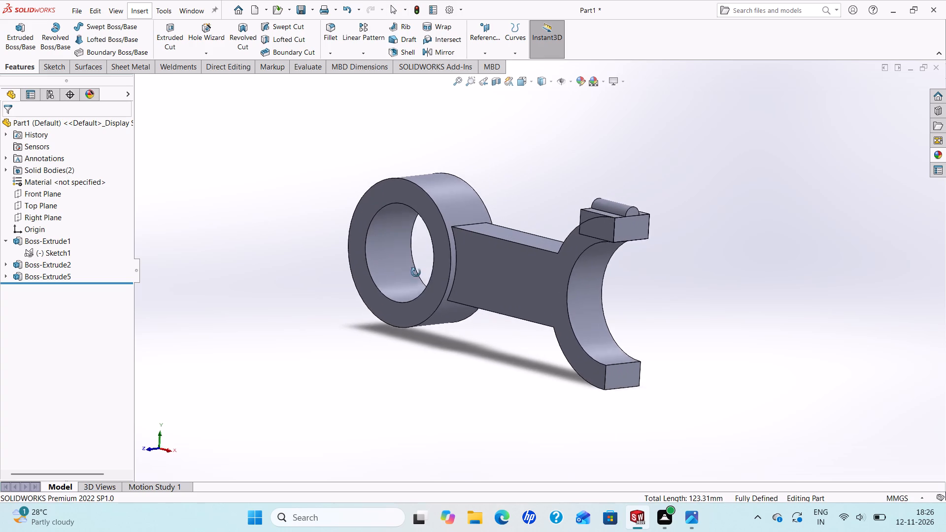
middle_click_drag(416, 272, 395, 203)
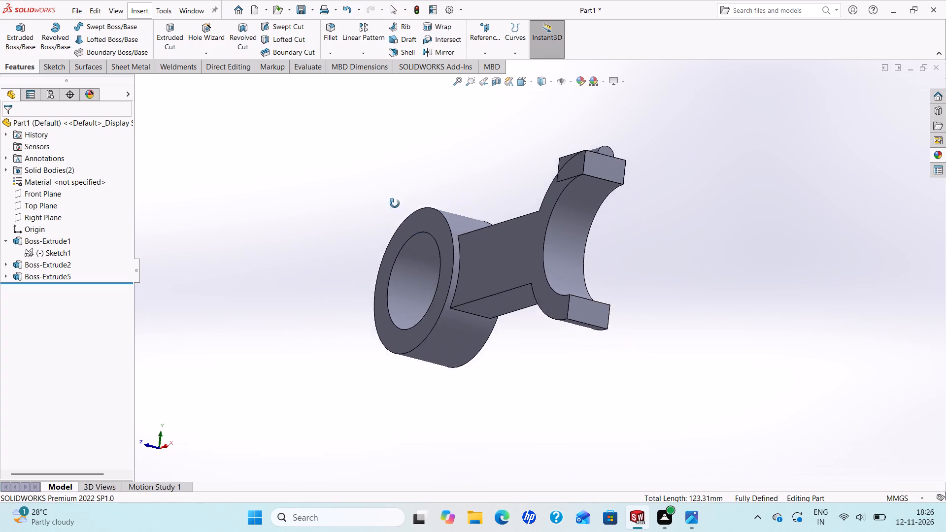
middle_click_drag(395, 203, 369, 252)
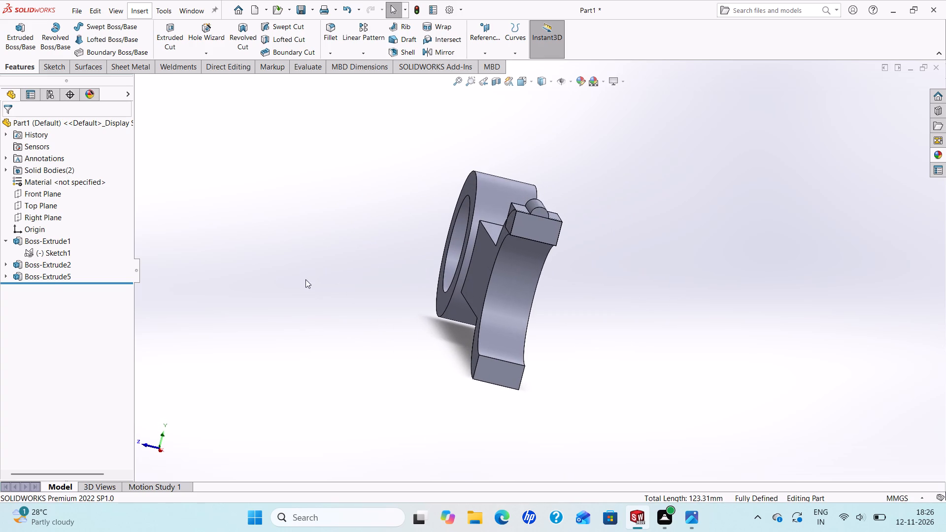
right_click(42, 277)
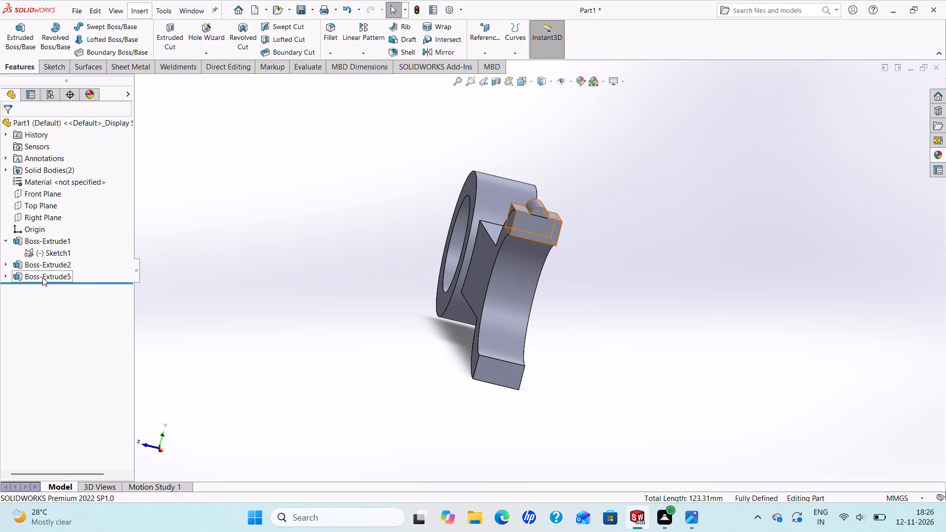
left_click(54, 245)
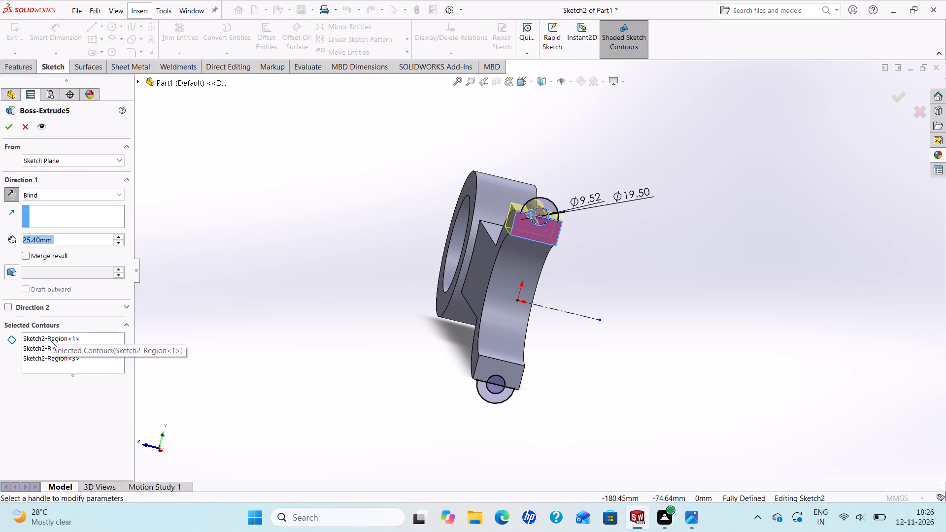
right_click(51, 341)
left_click(69, 357)
right_click(59, 339)
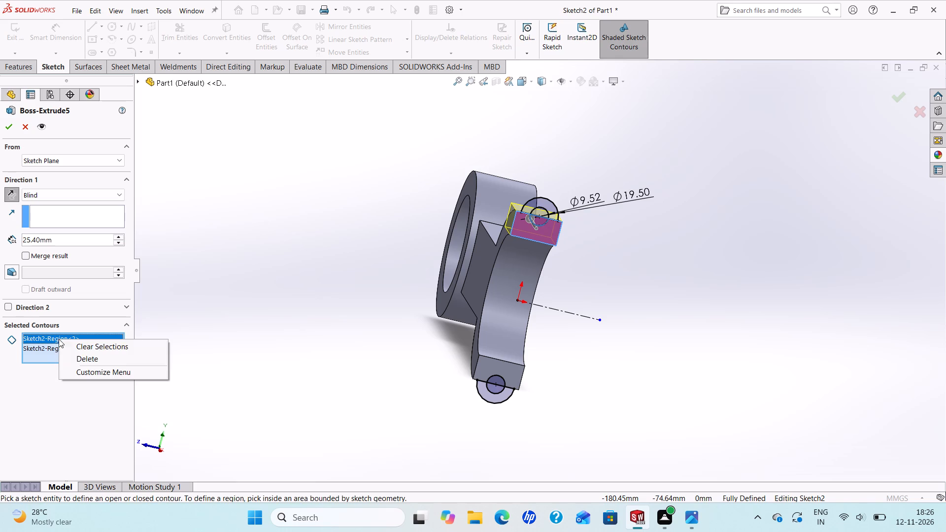
left_click(72, 353)
right_click(56, 338)
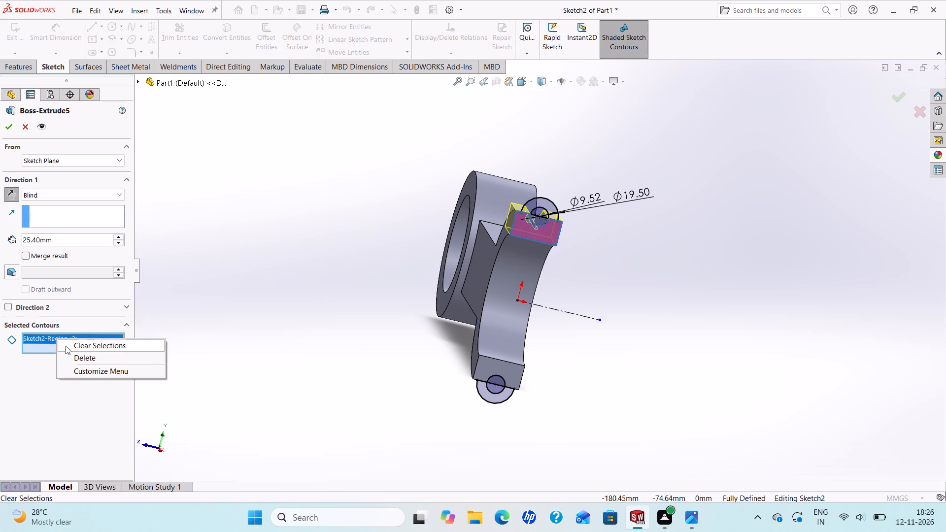
left_click(76, 357)
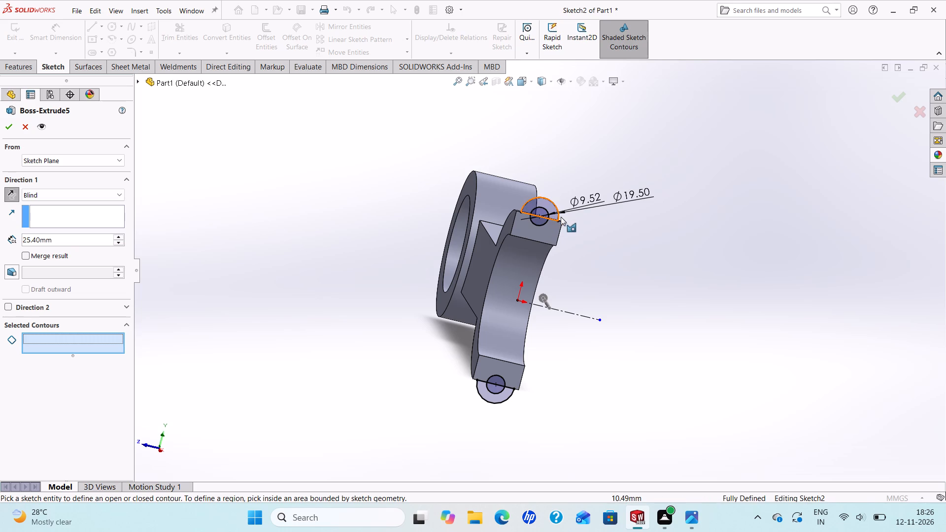
Extrude the half-ring regions of the upper and lower lugs, keeping the 25.40 mm blind depth and Merge result off.
scroll(561, 217, "down", 3)
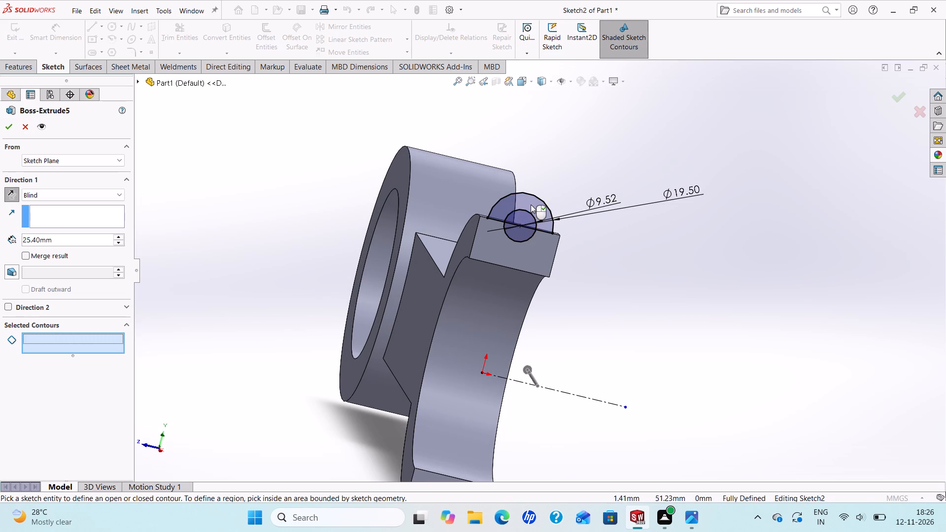
left_click(531, 204)
scroll(475, 293, "up", 4)
scroll(509, 410, "down", 2)
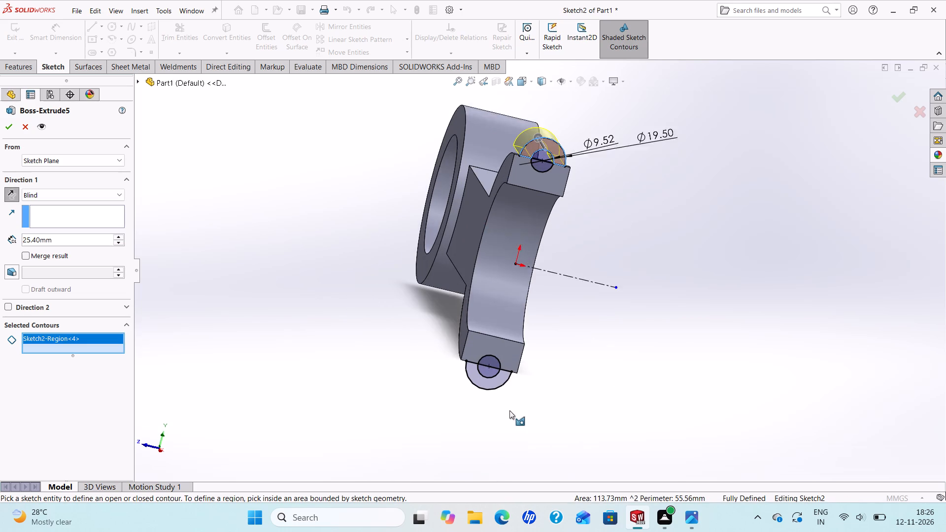
scroll(509, 410, "down", 1)
left_click(492, 373)
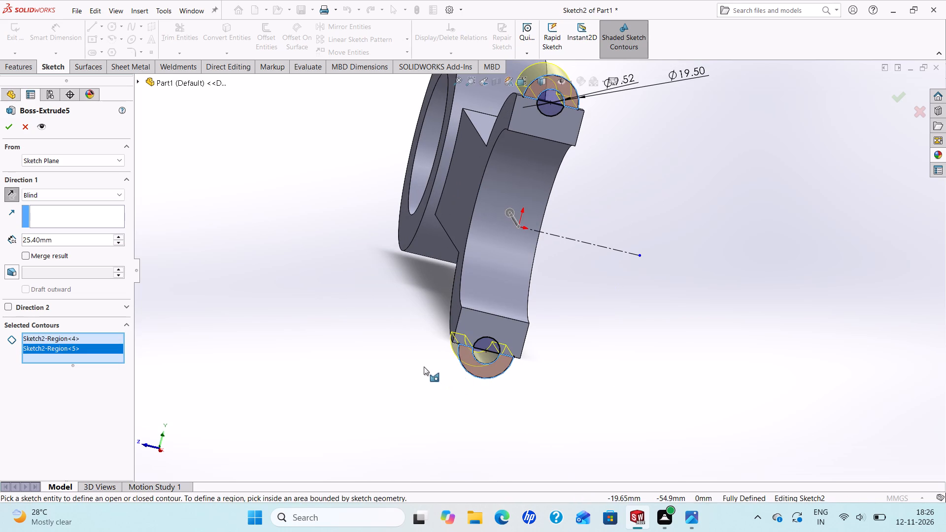
middle_click_drag(424, 366, 472, 391)
scroll(472, 391, "up", 3)
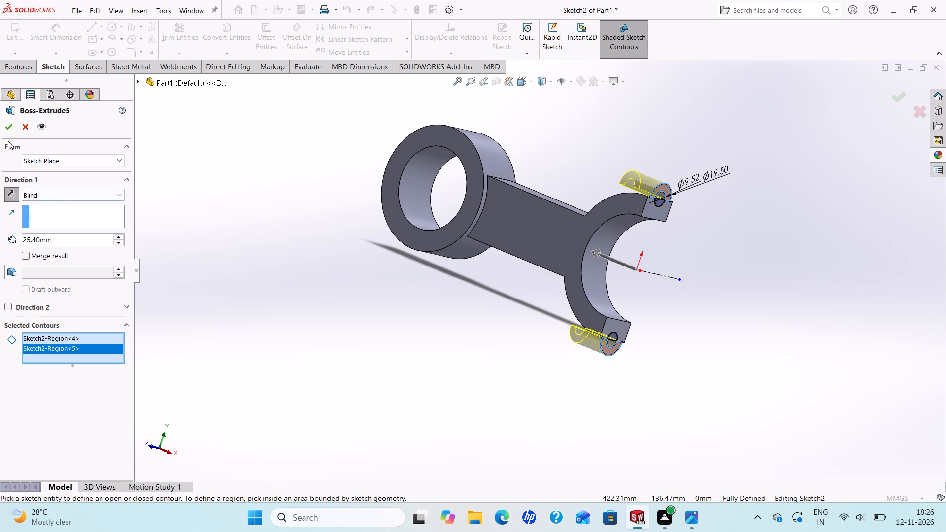
left_click(12, 123)
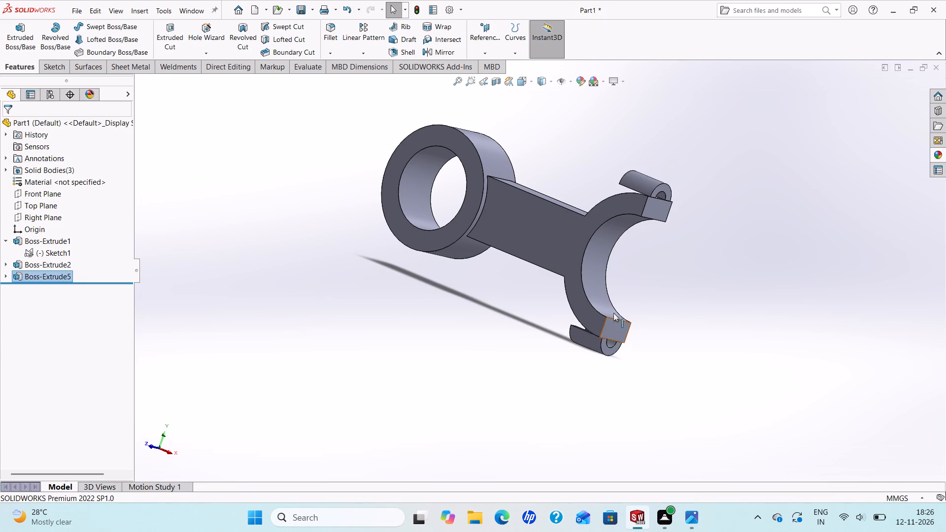
Examine the two extruded lugs at the half bore's ends from several angles.
middle_click_drag(608, 214, 650, 180)
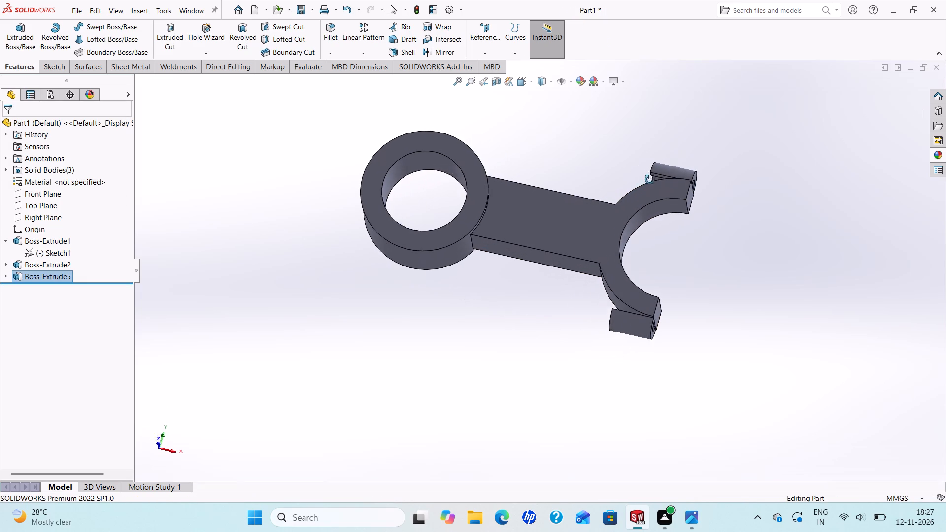
middle_click_drag(650, 180, 653, 220)
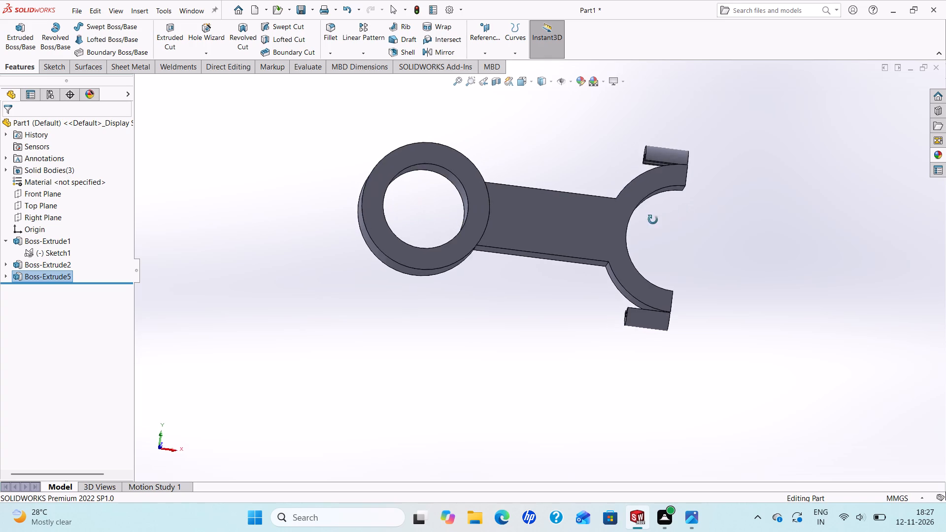
middle_click_drag(653, 220, 591, 254)
scroll(583, 264, "up", 2)
scroll(592, 329, "down", 2)
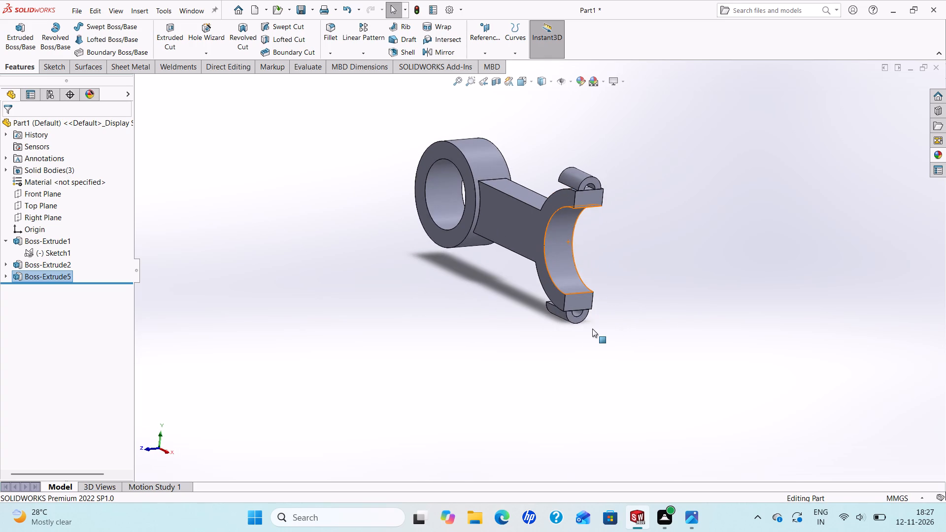
middle_click_drag(580, 313, 552, 261)
scroll(542, 258, "up", 3)
scroll(508, 224, "down", 3)
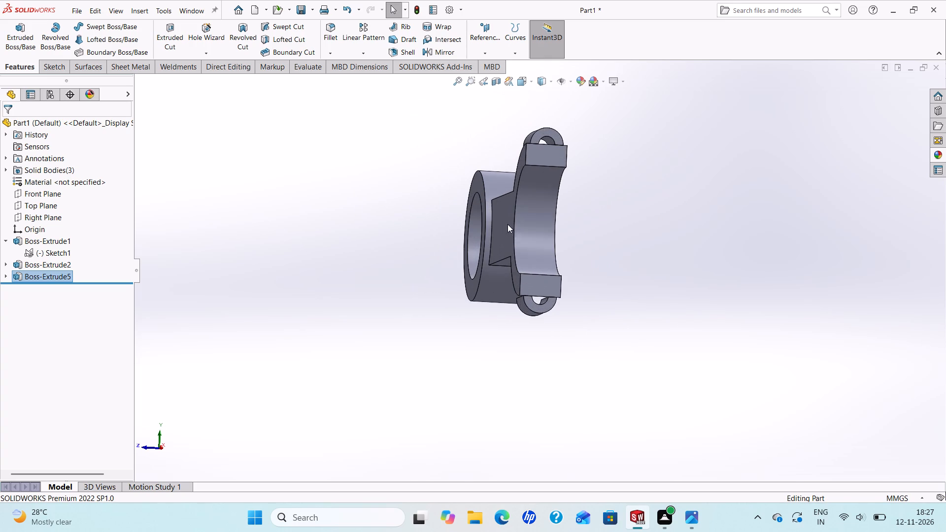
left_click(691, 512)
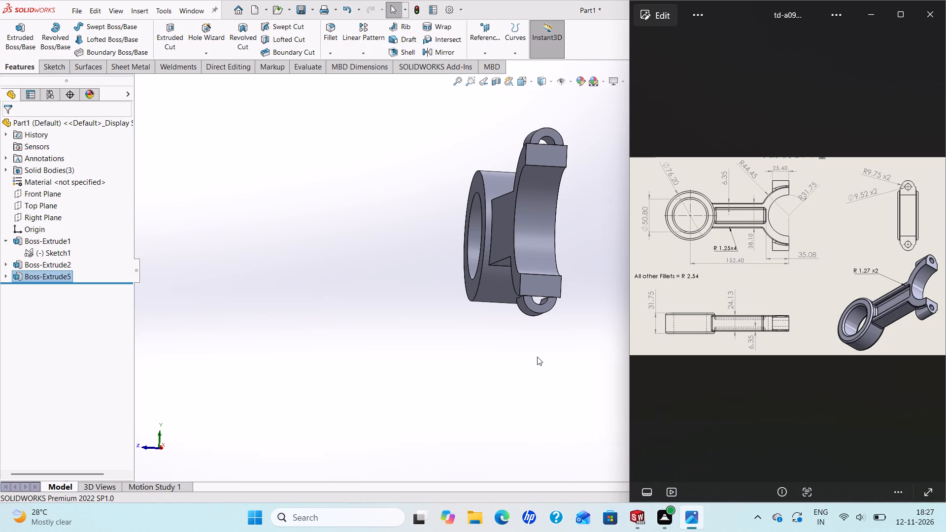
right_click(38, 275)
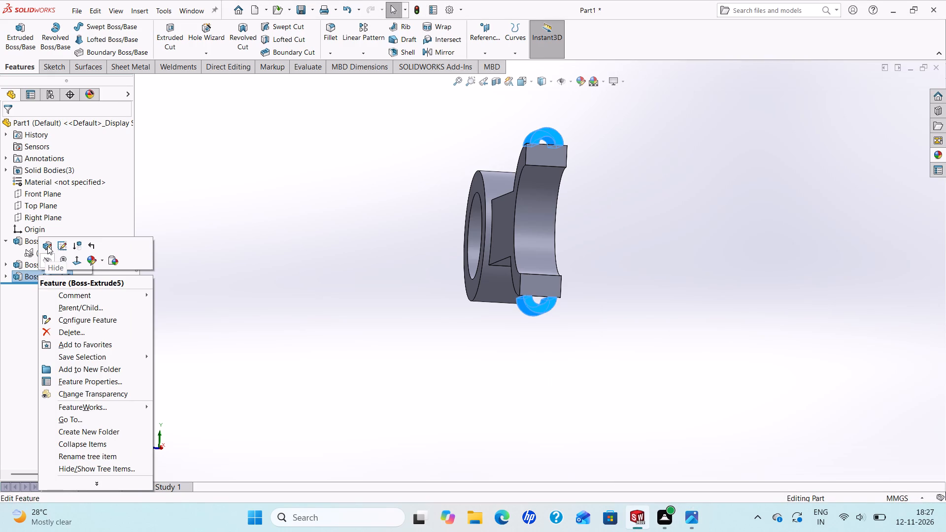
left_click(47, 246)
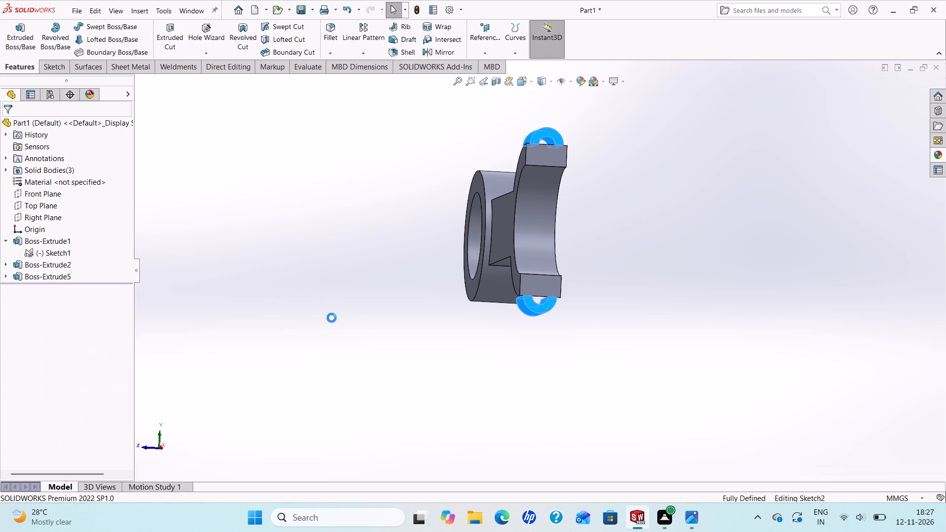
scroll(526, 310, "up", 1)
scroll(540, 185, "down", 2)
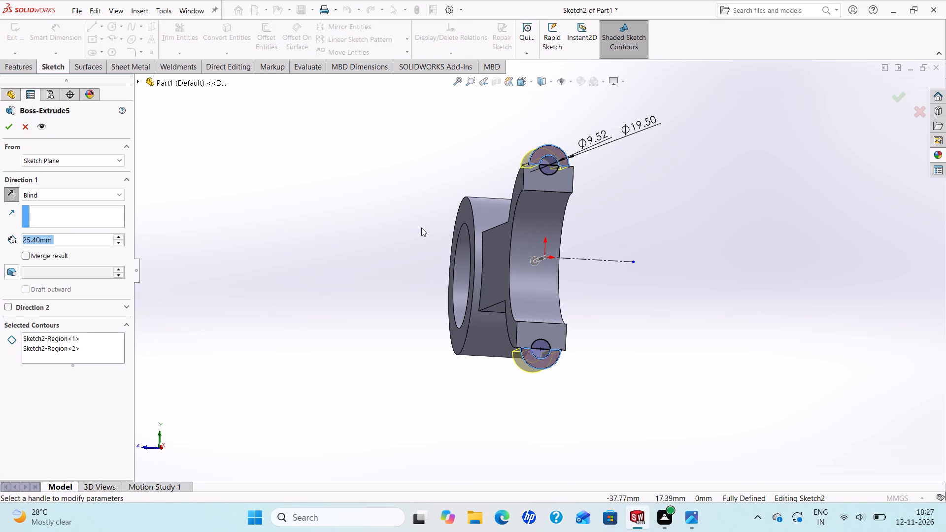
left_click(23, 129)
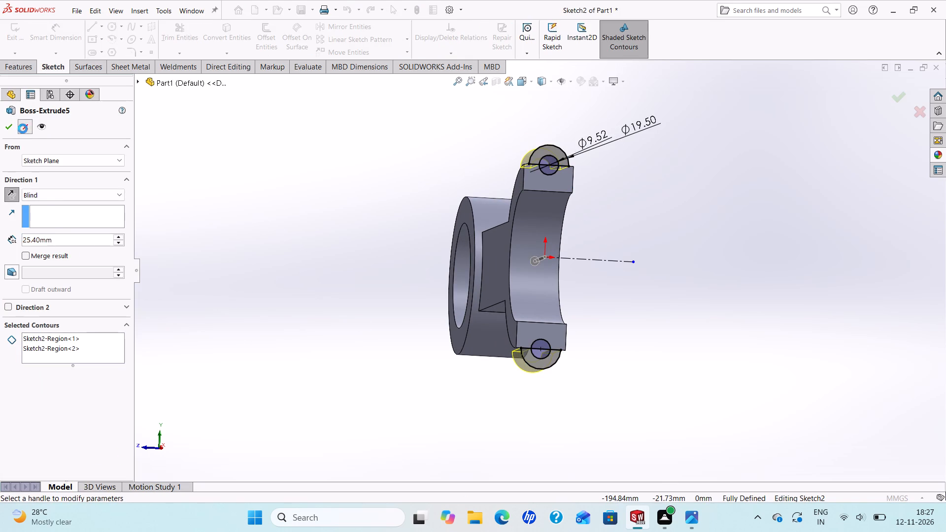
Undo the lug extrusion edit and the preceding Sketch2 changes, back to the full upper lug circles and old lower lug profile.
key("ctrl+z")
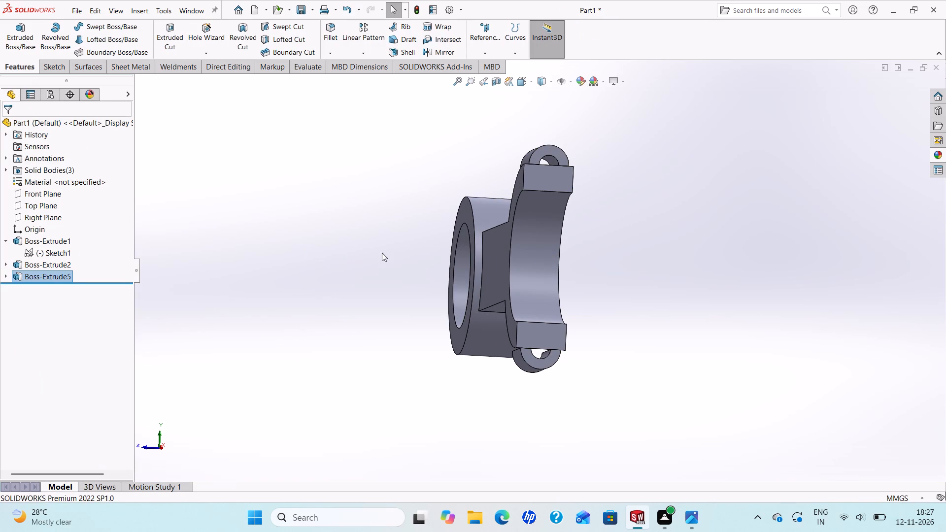
key("ctrl+z")
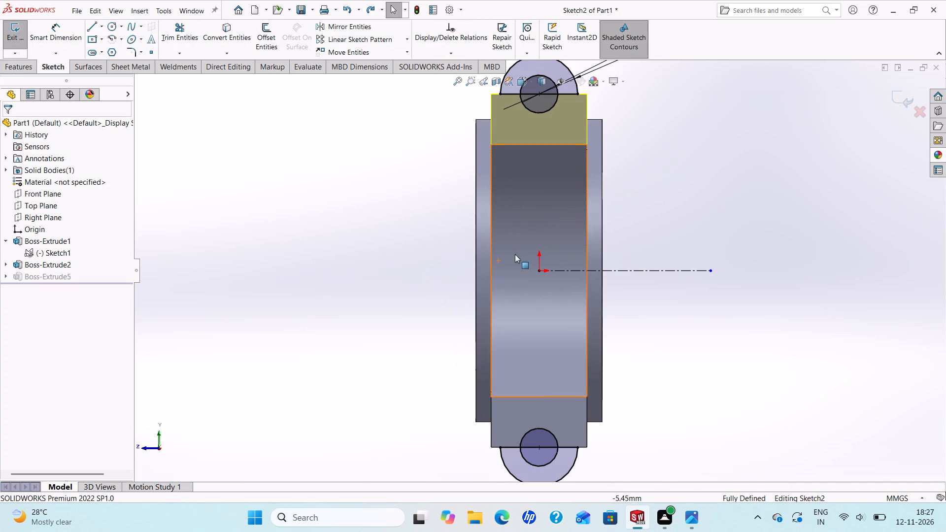
scroll(508, 253, "up", 2)
key("ctrl+z")
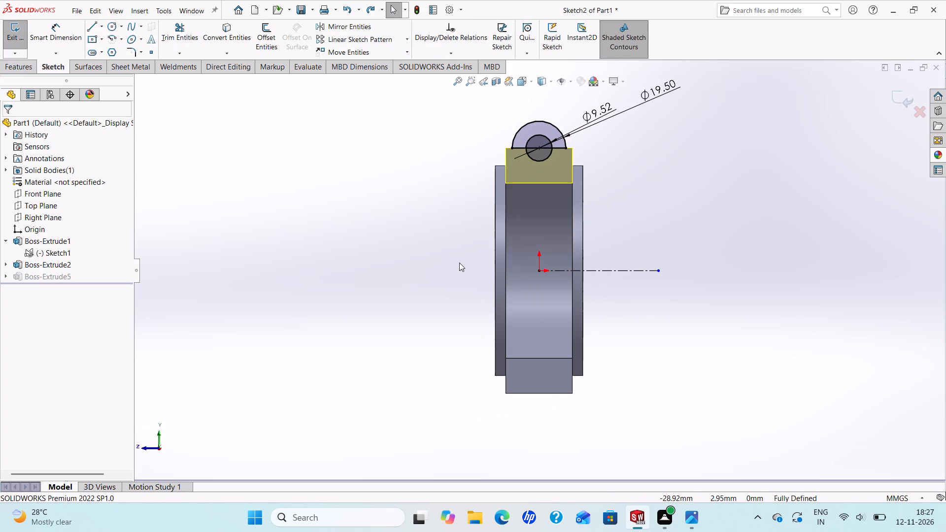
key("ctrl+z")
key("ctrl+z")
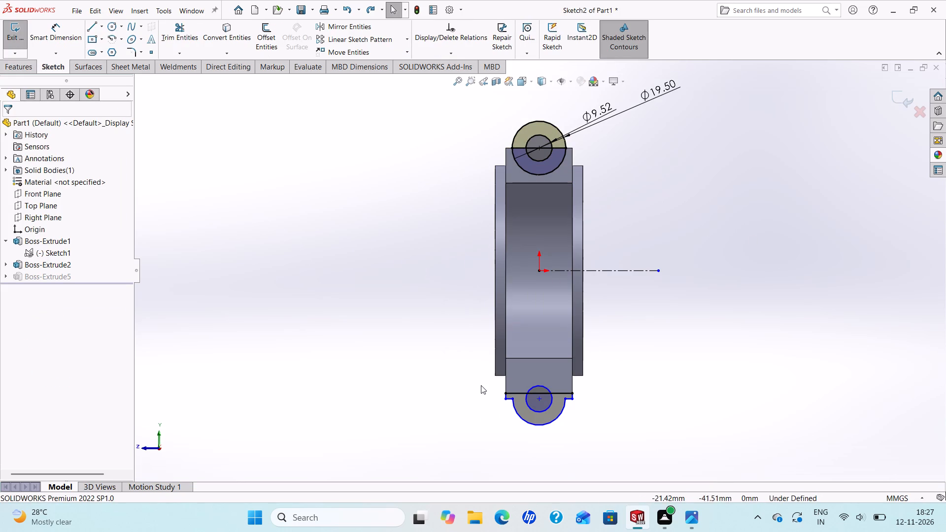
Delete the old lower lug profile from Sketch2, including its arc, hole circle and connecting lines.
left_click_drag(481, 385, 642, 442)
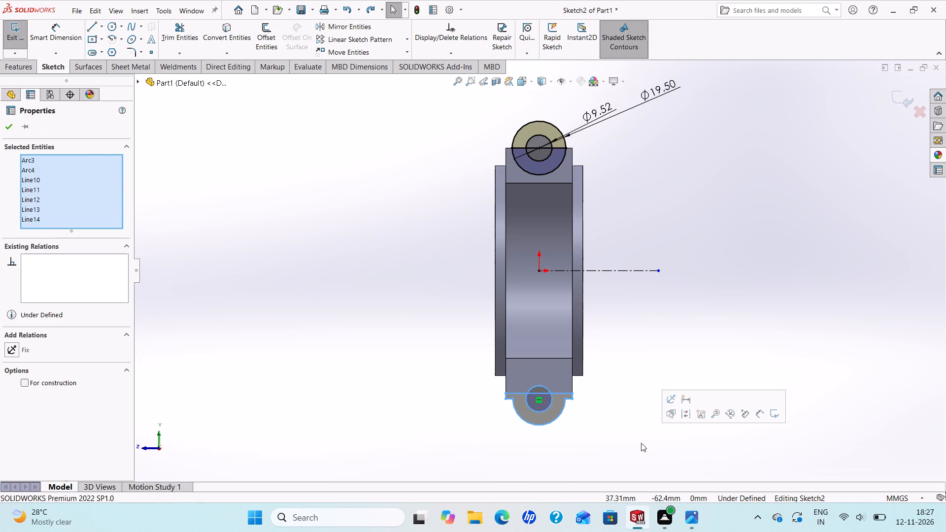
key("Delete")
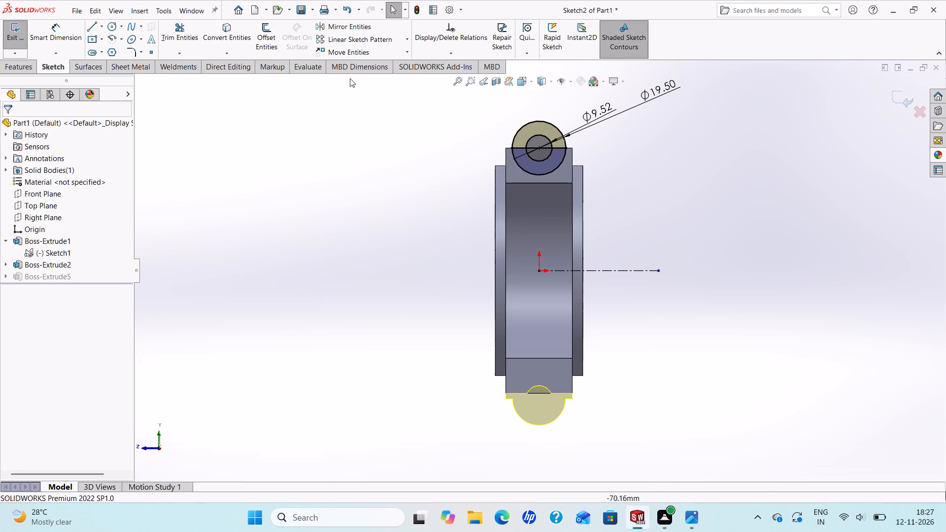
Mirror the upper lug's two full circles and horizontal line about the horizontal centerline, with Copy on.
left_click(340, 24)
left_click_drag(489, 103, 582, 188)
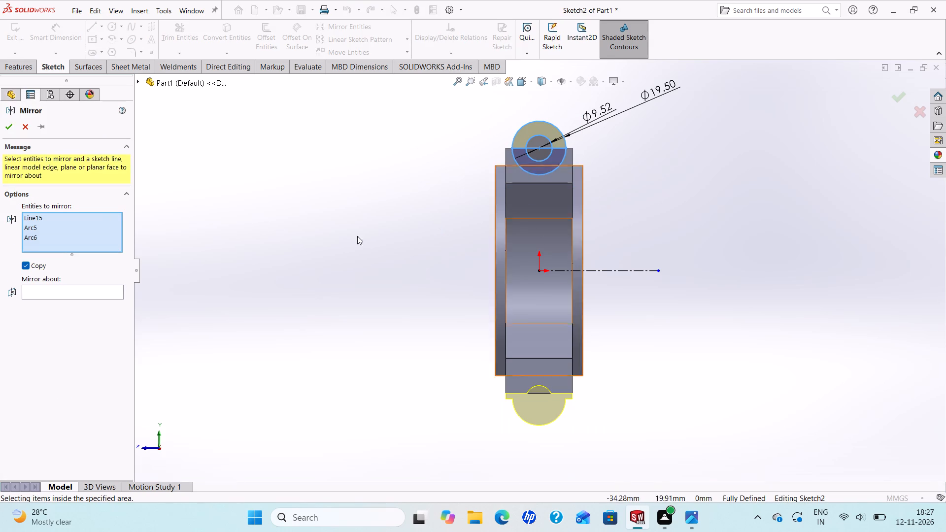
left_click(53, 290)
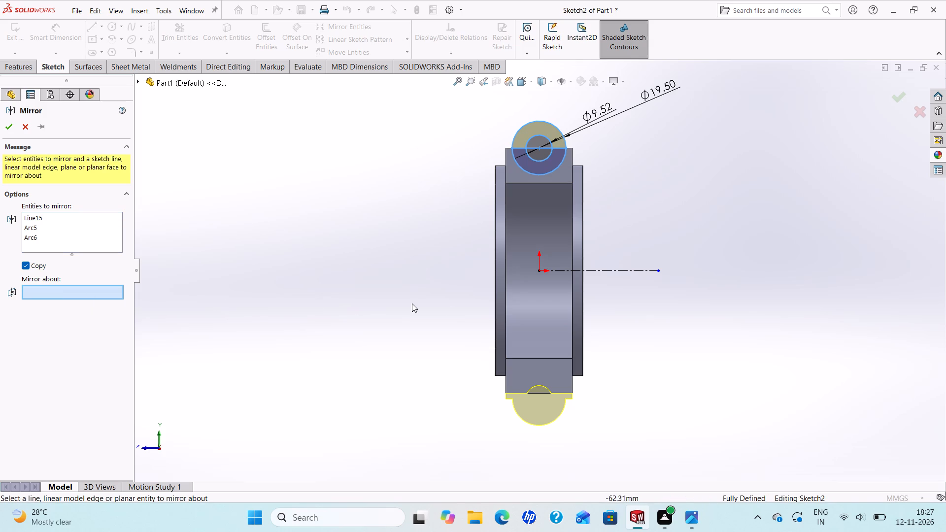
left_click(601, 272)
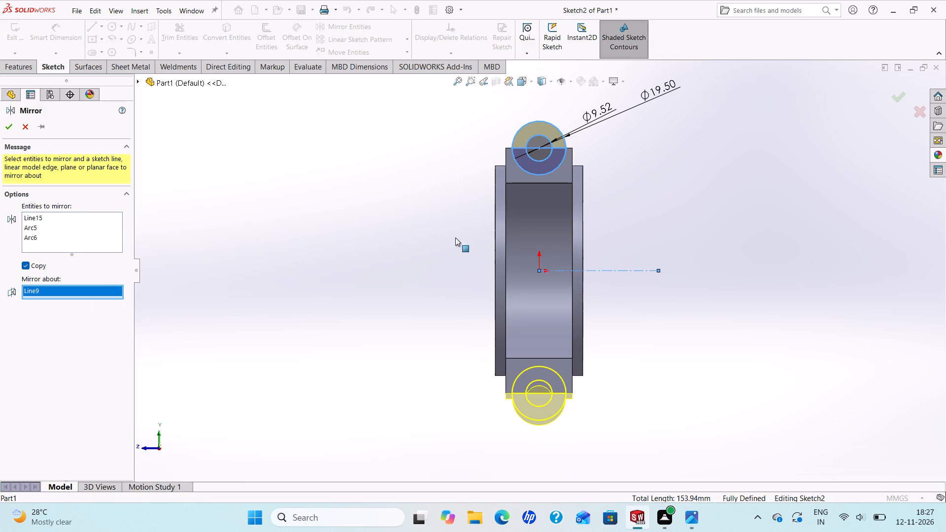
left_click(11, 132)
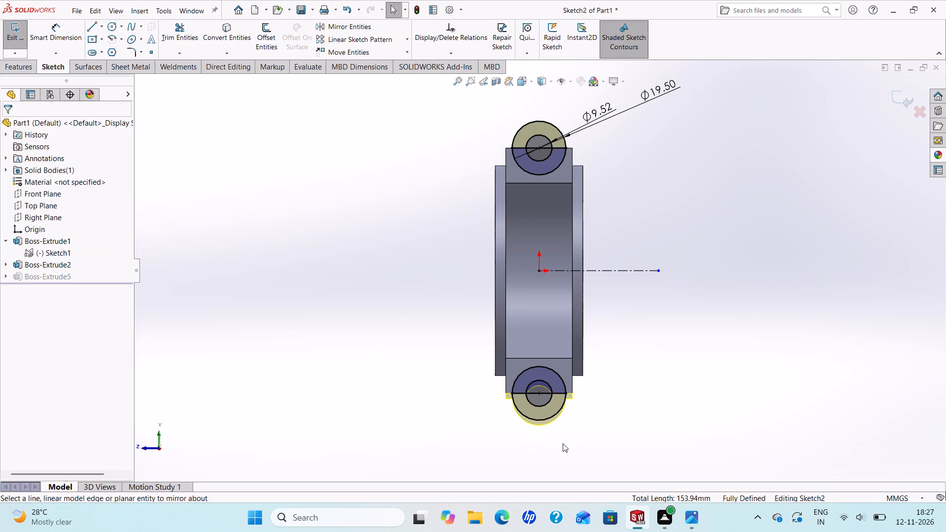
Delete the horizontal lines across the lower and upper lug circles, and exit the sketch.
left_click(559, 394)
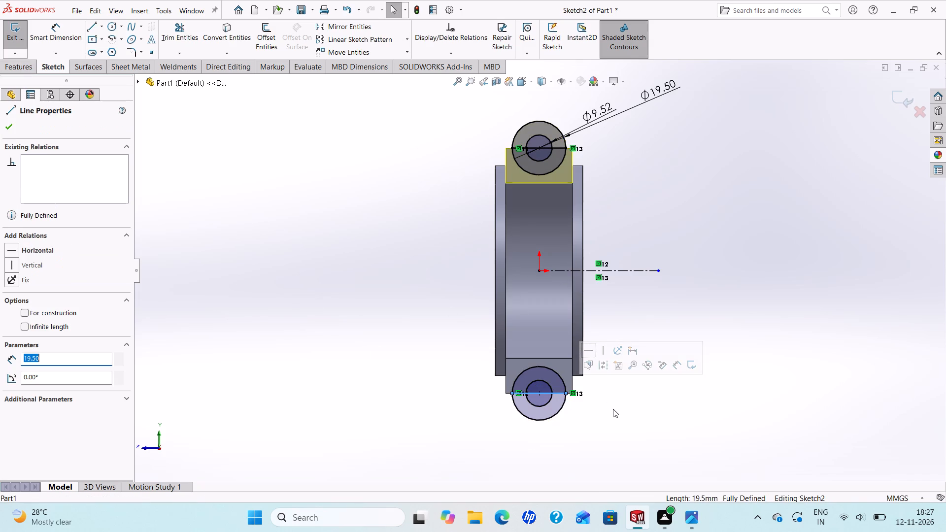
key("Delete")
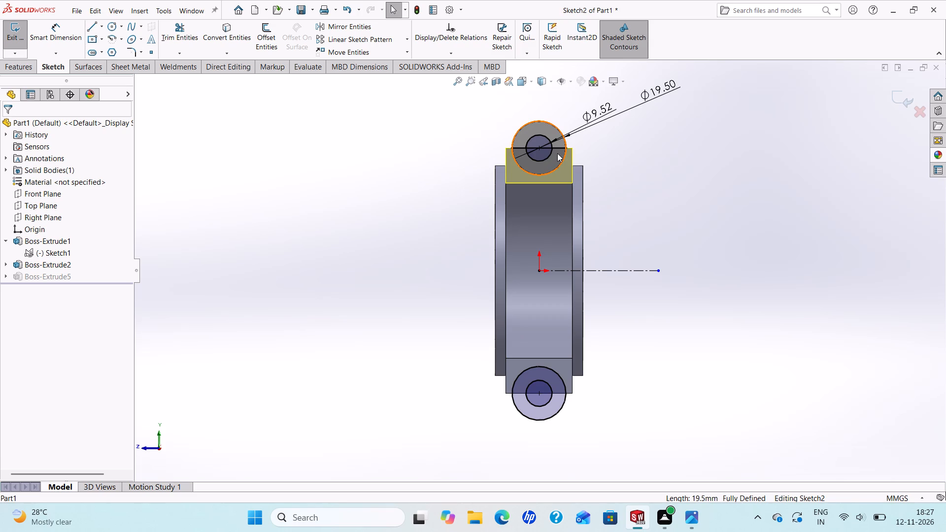
left_click(557, 150)
key("Delete")
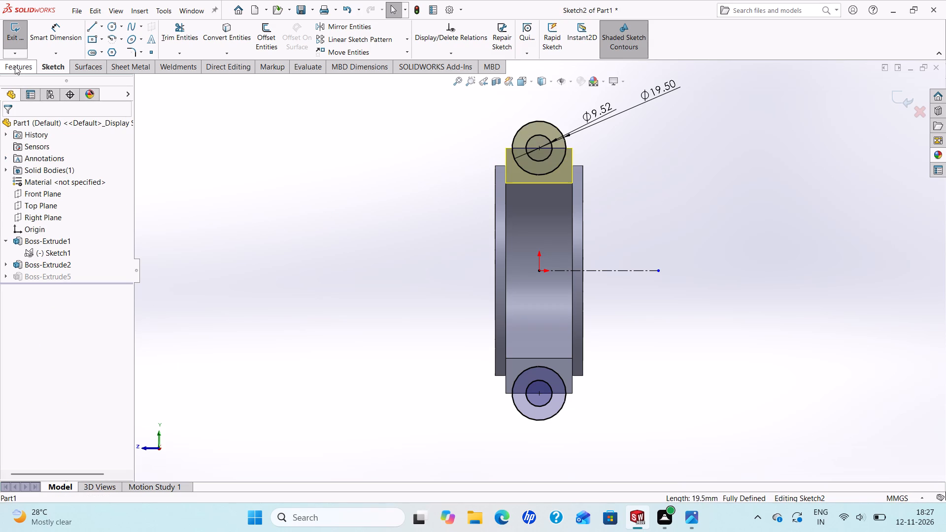
left_click(13, 33)
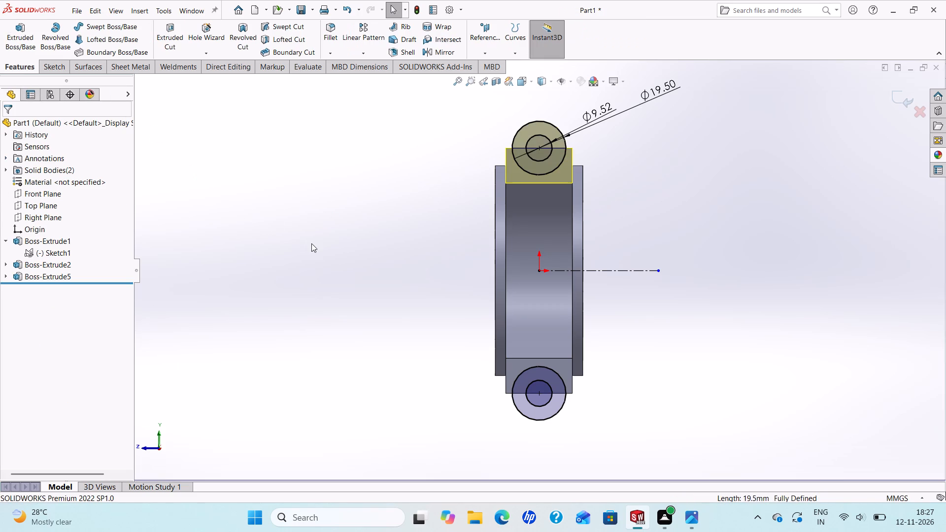
Edit Boss-Extrude5 and add the full ring region of the lower lug to its selected contours.
middle_click_drag(356, 248, 433, 298)
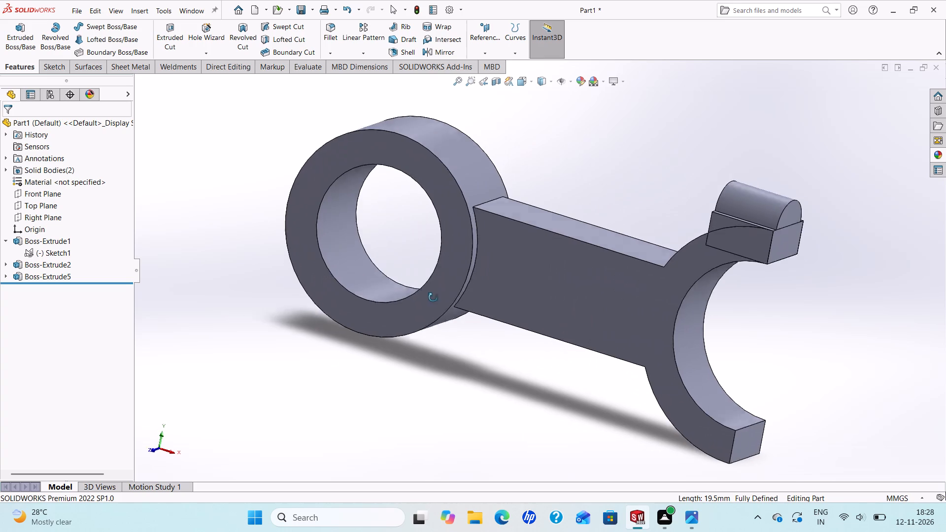
middle_click_drag(433, 298, 364, 278)
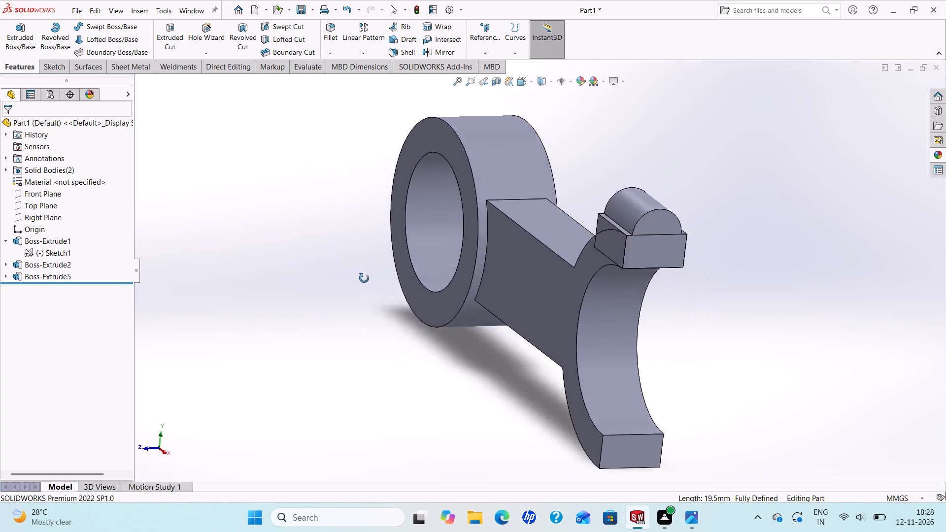
middle_click_drag(364, 278, 350, 274)
right_click(38, 272)
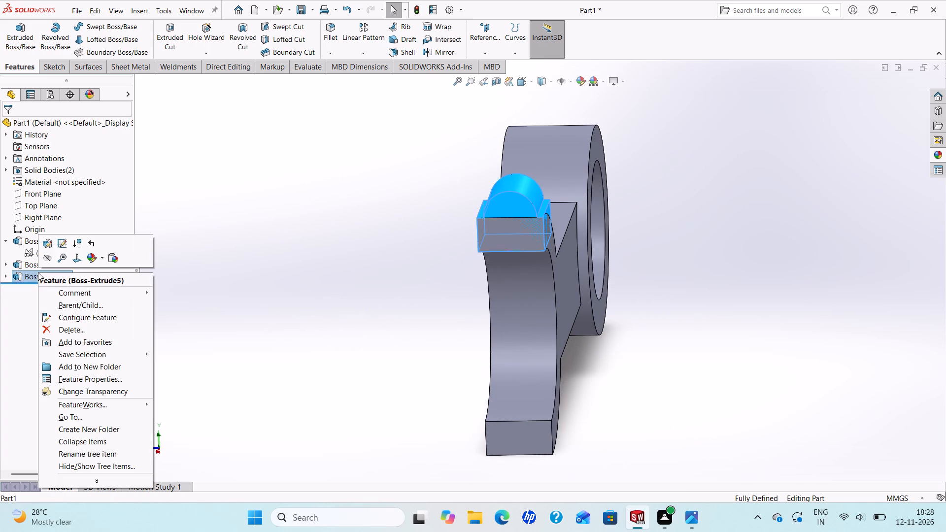
left_click(52, 242)
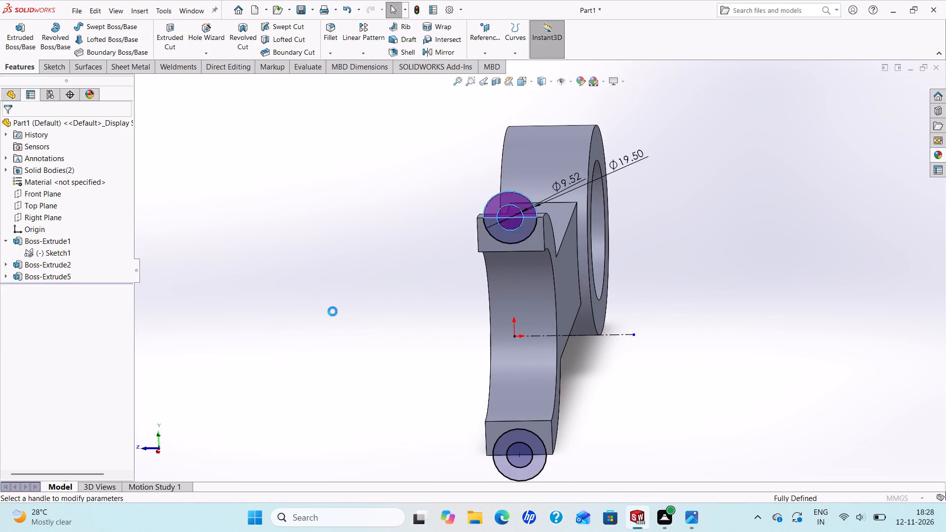
scroll(333, 311, "up", 3)
scroll(522, 342, "down", 2)
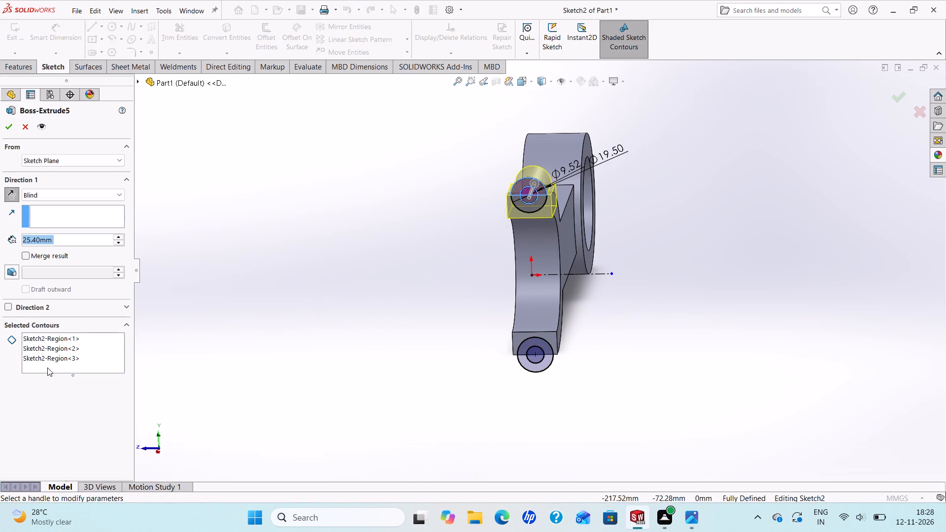
left_click(47, 367)
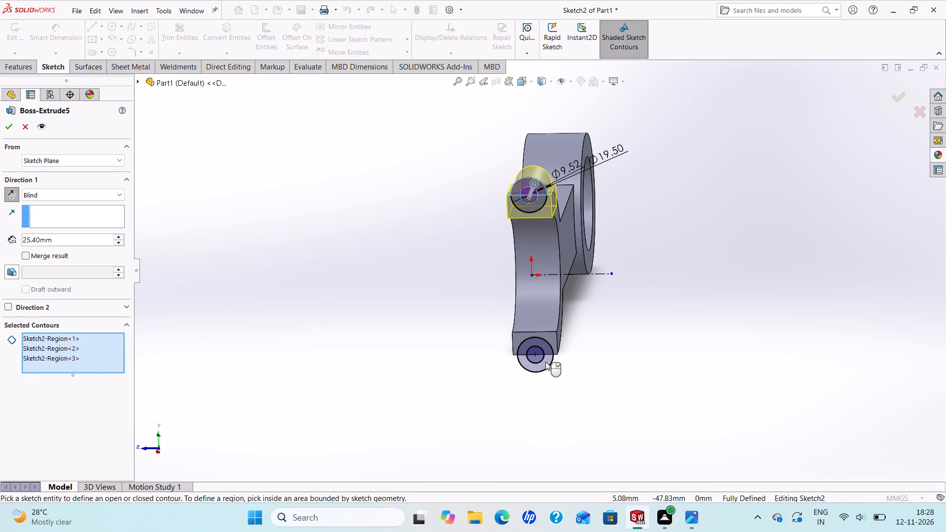
left_click(545, 362)
Remove the three previously selected upper lug contours from Boss-Extrude5, keeping only the lower ring region.
middle_click_drag(481, 366, 542, 381)
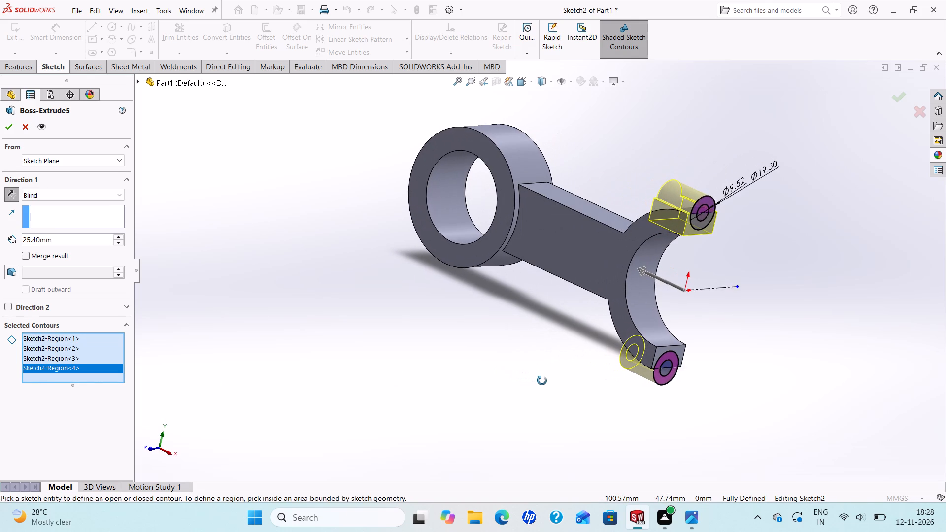
middle_click_drag(542, 381, 541, 381)
scroll(541, 381, "up", 2)
scroll(593, 342, "down", 3)
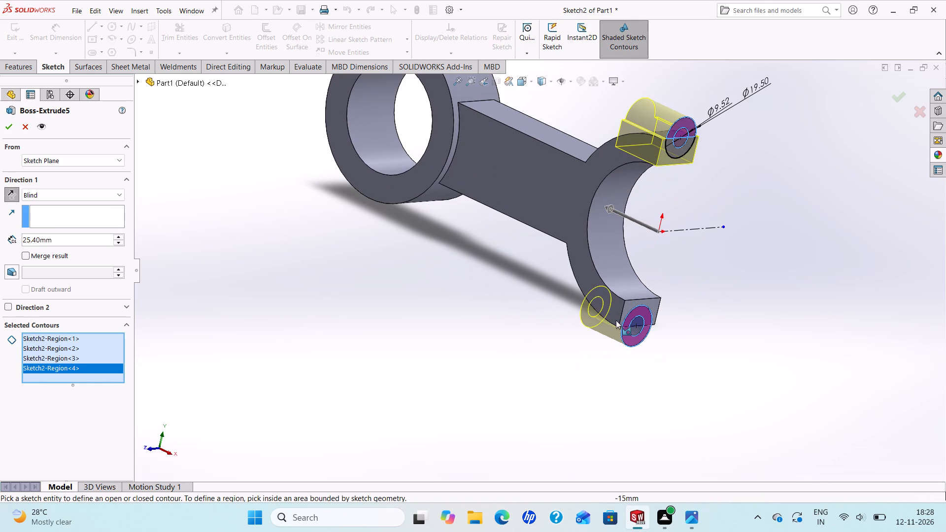
scroll(670, 177, "down", 2)
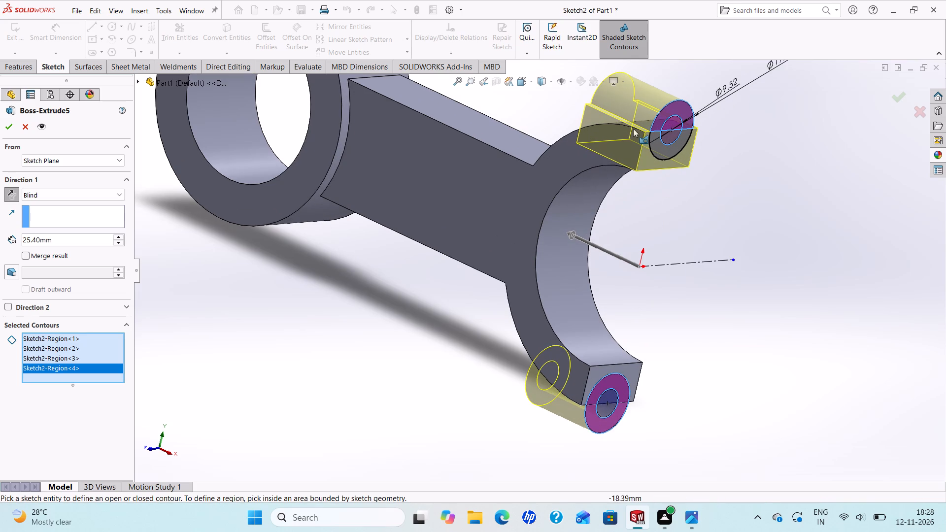
right_click(42, 345)
left_click(52, 367)
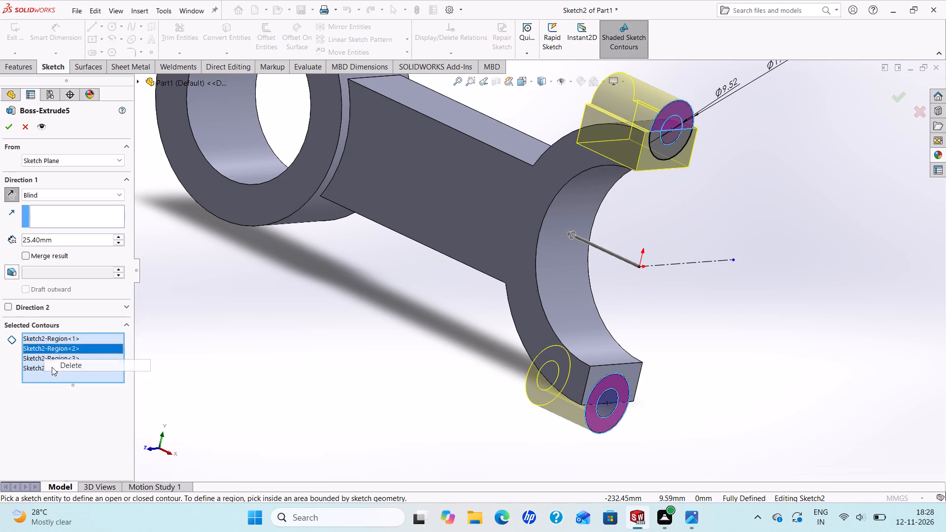
right_click(54, 338)
left_click(74, 359)
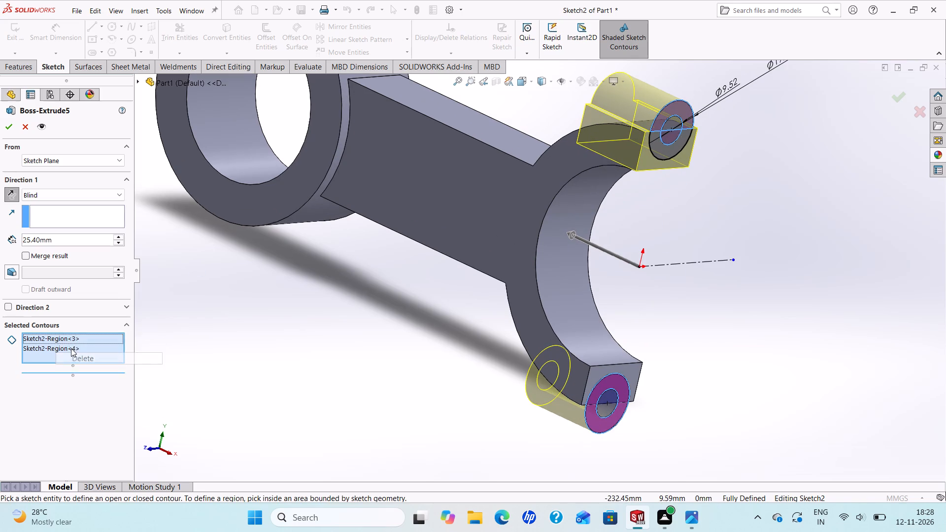
right_click(59, 338)
left_click(77, 356)
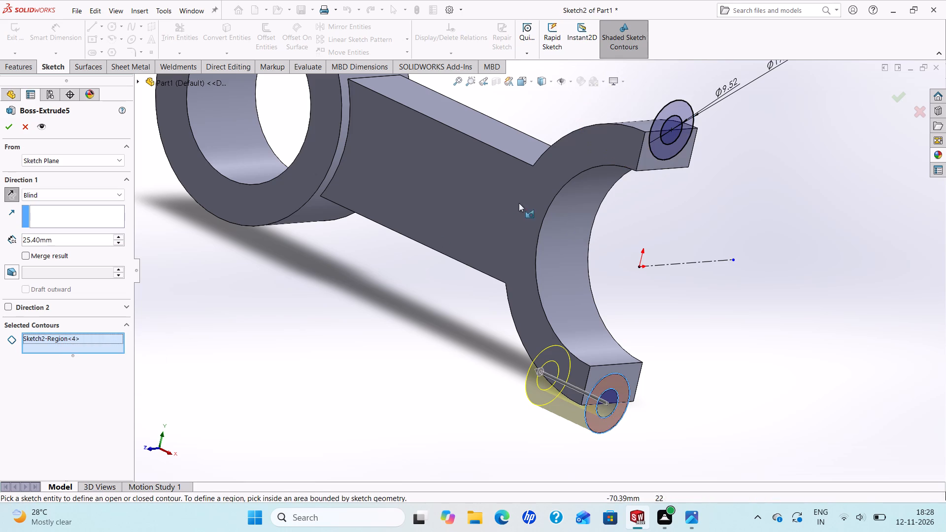
Add the lower and upper half-ring regions of the upper lug to Boss-Extrude5's selected contours and apply the feature edit.
scroll(555, 183, "up", 1)
scroll(620, 176, "down", 2)
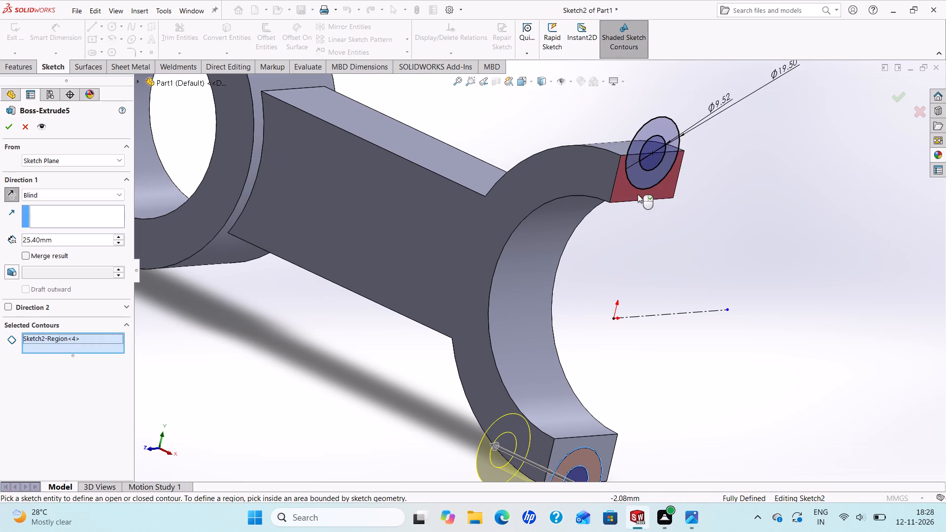
scroll(637, 195, "up", 1)
left_click(624, 188)
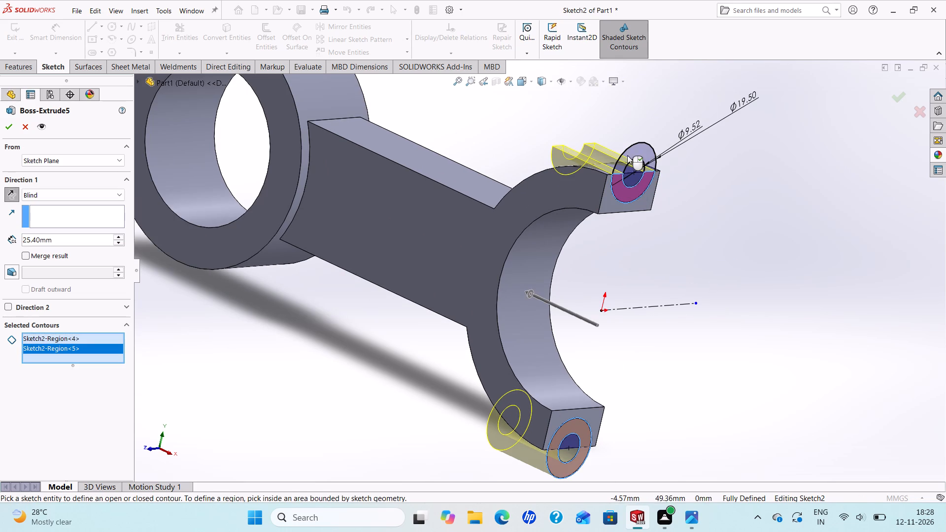
left_click(628, 154)
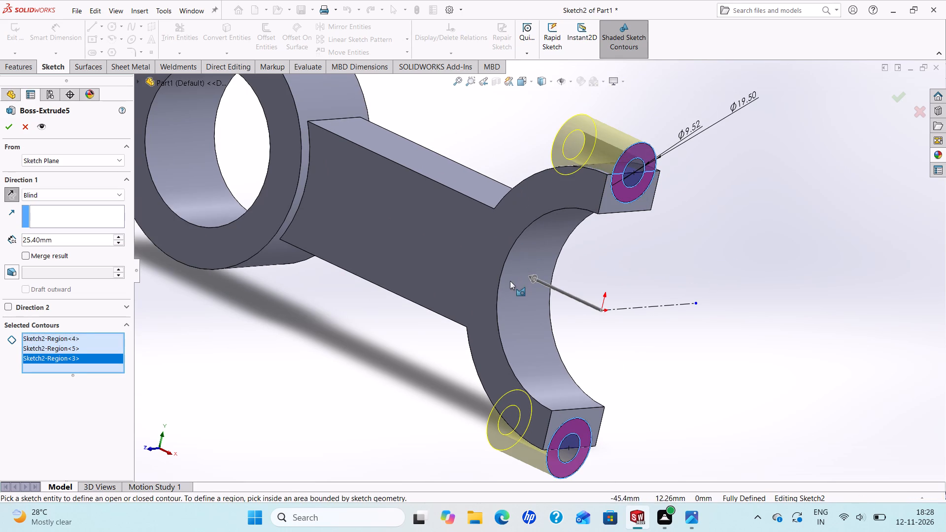
scroll(509, 282, "up", 2)
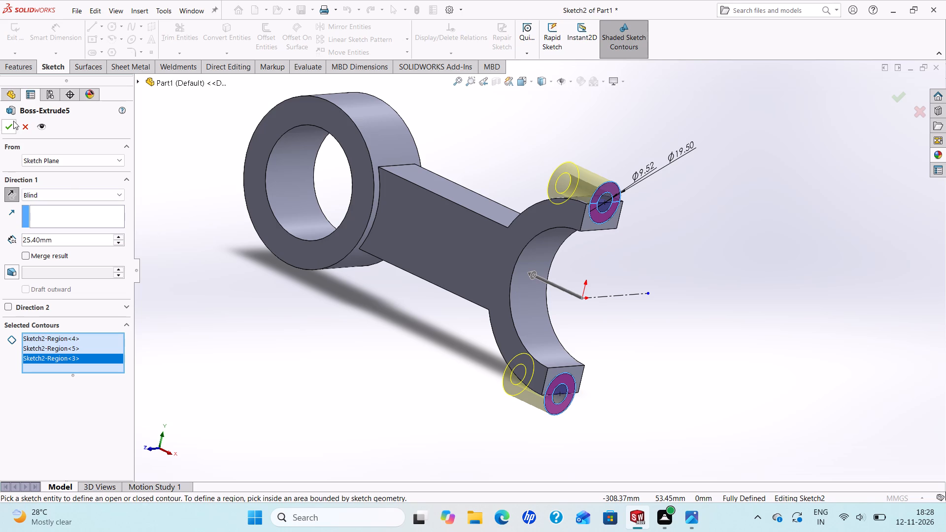
left_click(7, 126)
Examine the extruded upper and lower lug rings and where they meet the fork's end faces from several angles.
middle_click(360, 309)
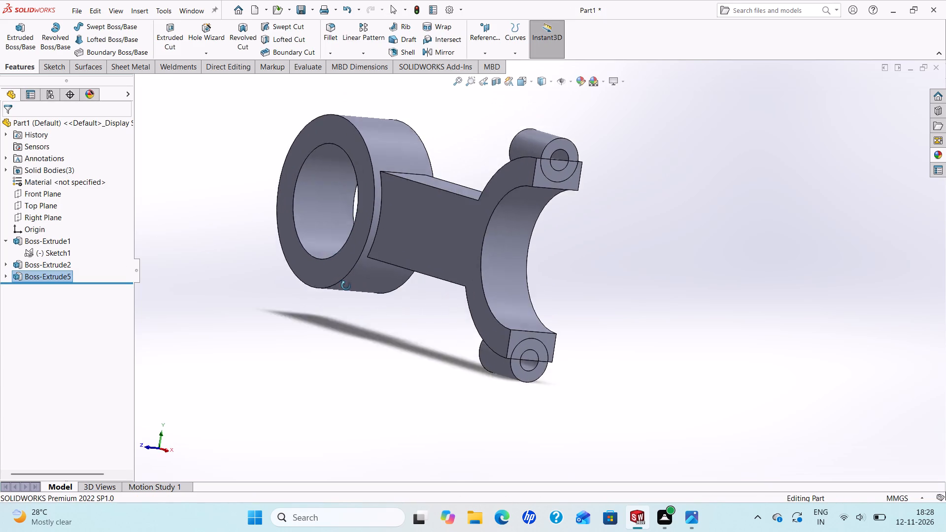
scroll(368, 320, "up", 2)
scroll(458, 320, "down", 2)
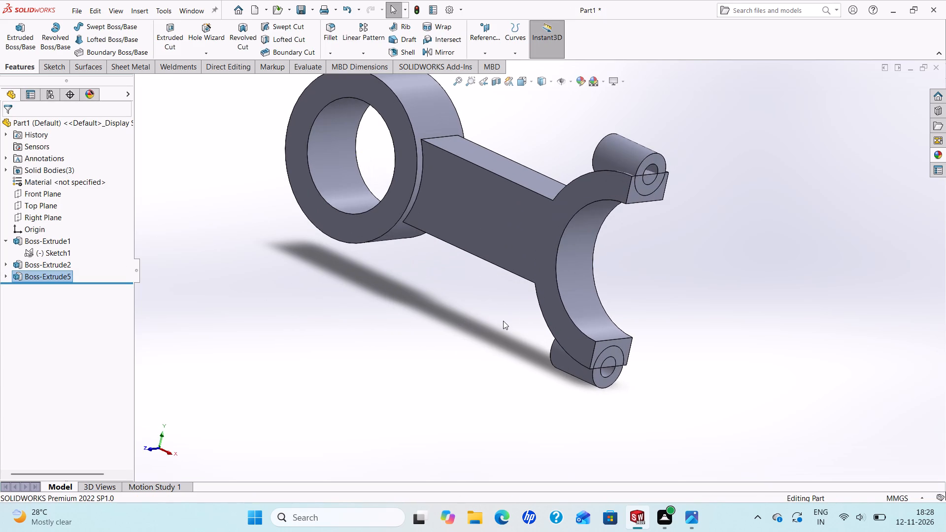
middle_click_drag(503, 321, 507, 251)
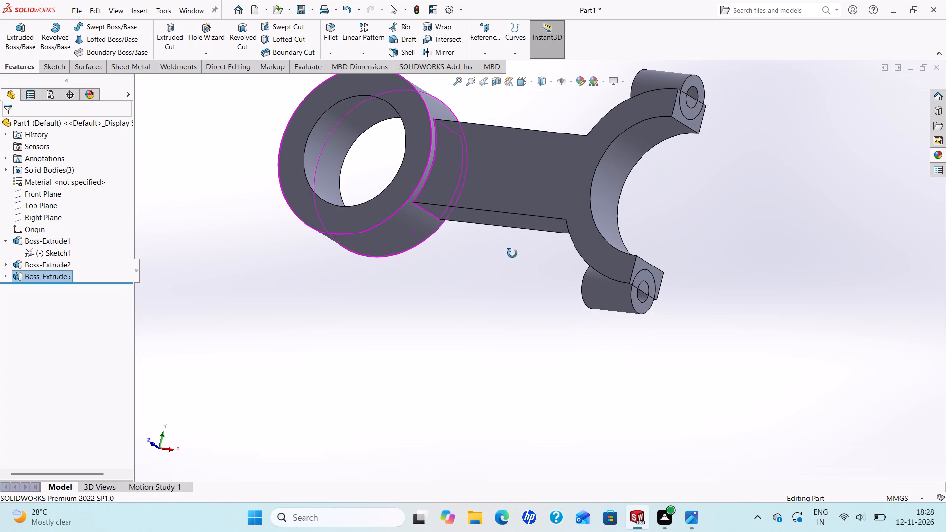
middle_click_drag(507, 251, 466, 237)
scroll(448, 255, "down", 4)
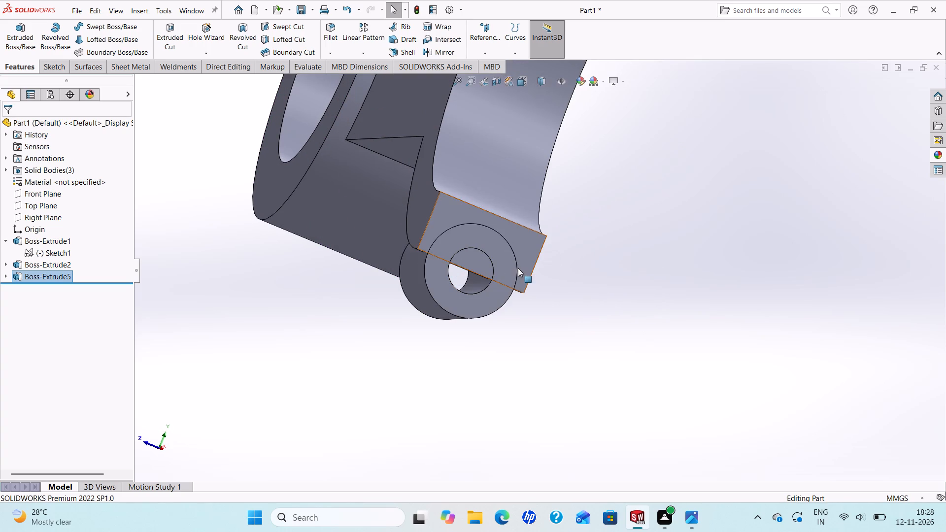
middle_click_drag(466, 260, 478, 270)
scroll(478, 270, "up", 5)
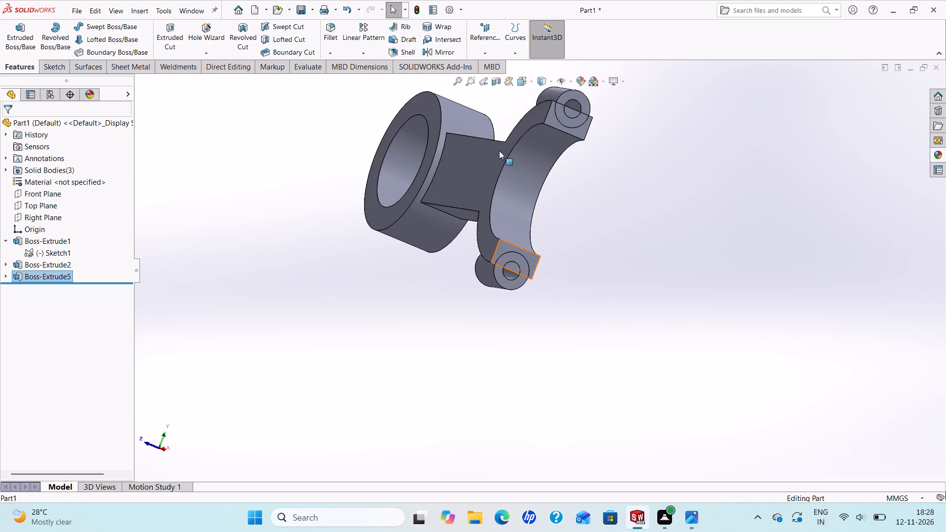
scroll(506, 148, "down", 2)
middle_click_drag(613, 109, 596, 165)
scroll(540, 226, "up", 2)
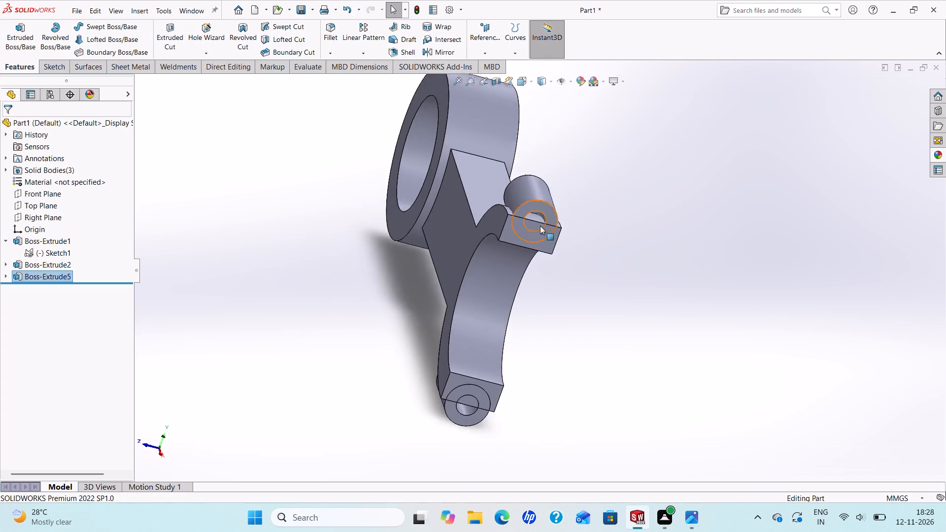
scroll(540, 226, "up", 2)
scroll(507, 269, "down", 5)
scroll(583, 336, "up", 4)
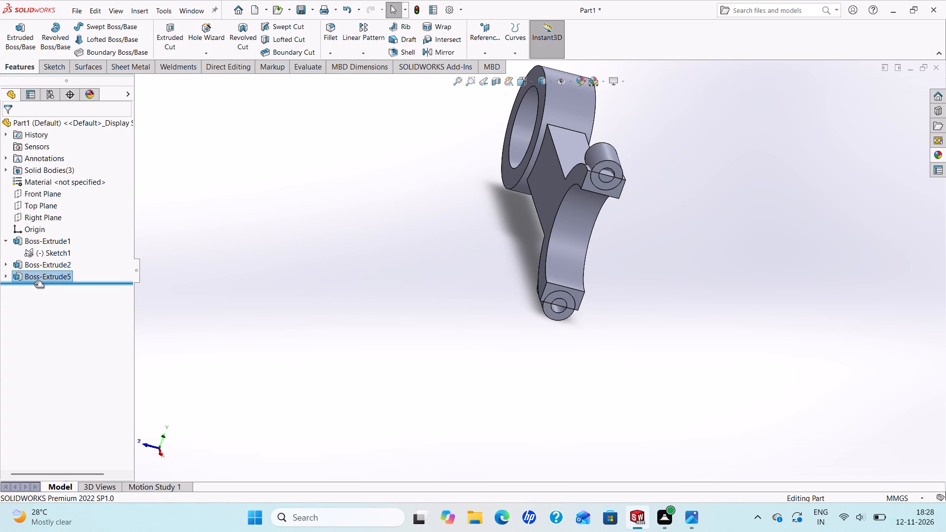
Reopen Boss-Extrude5 to check its contours at both lugs, and close it without changing any settings.
right_click(60, 278)
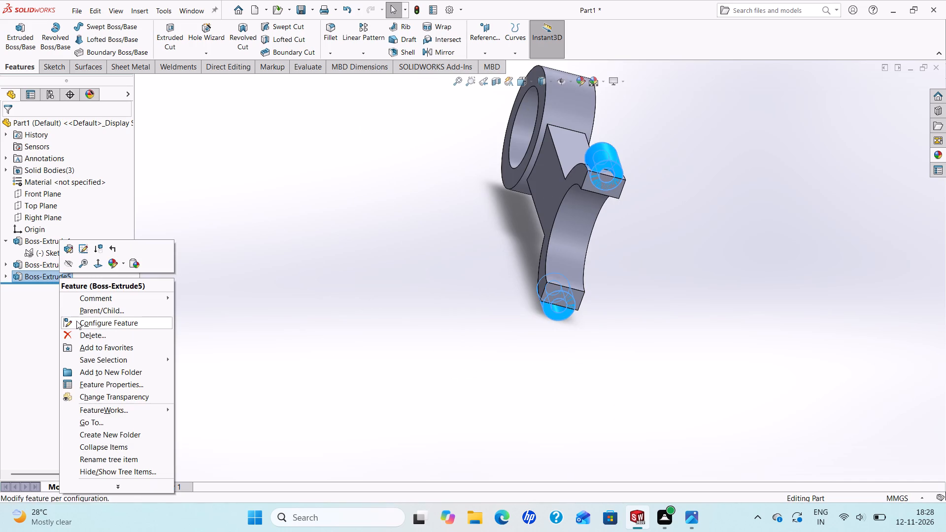
left_click(69, 250)
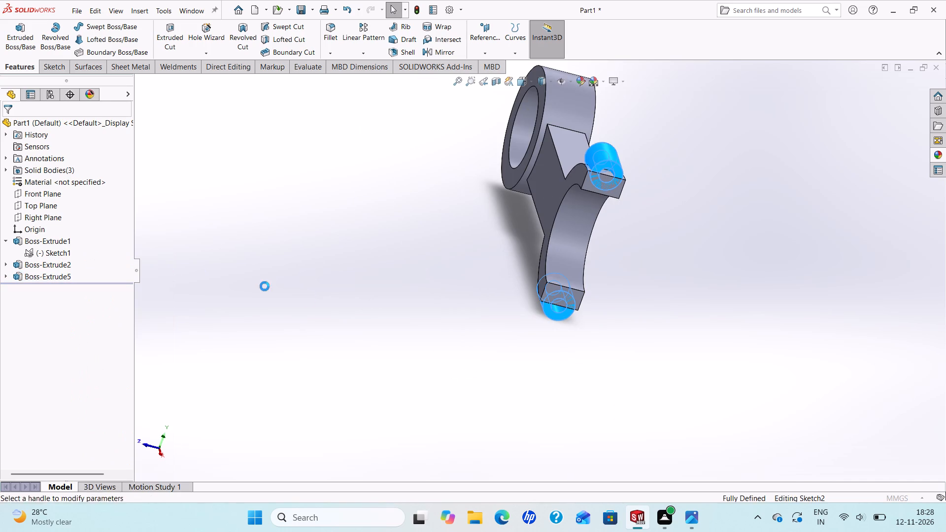
scroll(516, 302, "down", 3)
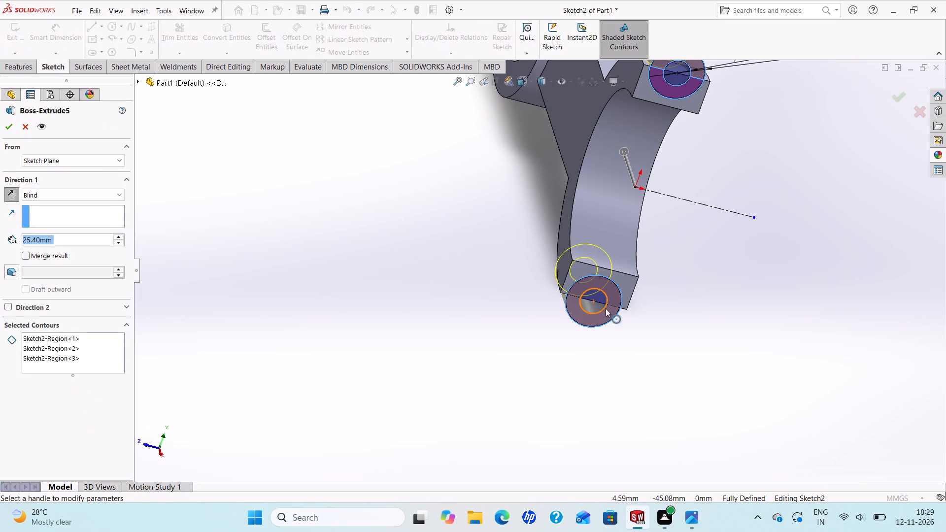
scroll(609, 311, "down", 2)
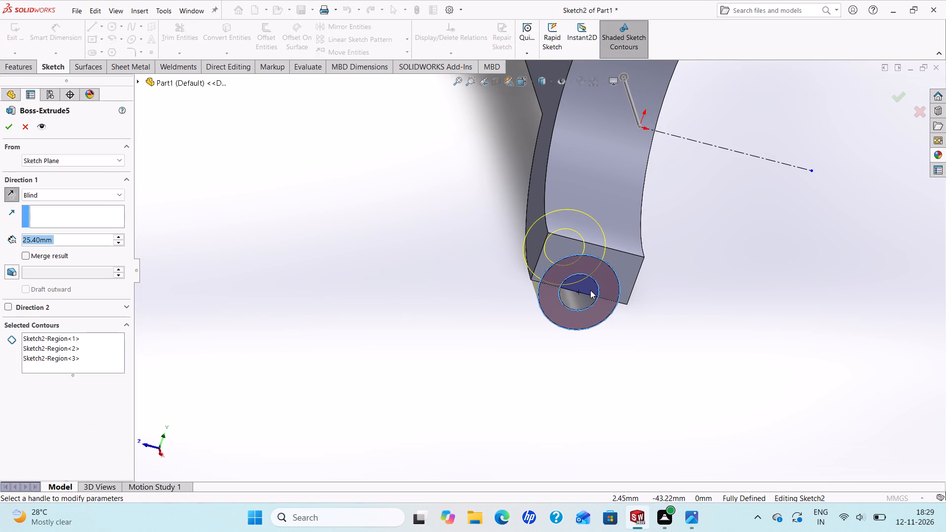
scroll(569, 184, "up", 5)
scroll(586, 145, "down", 3)
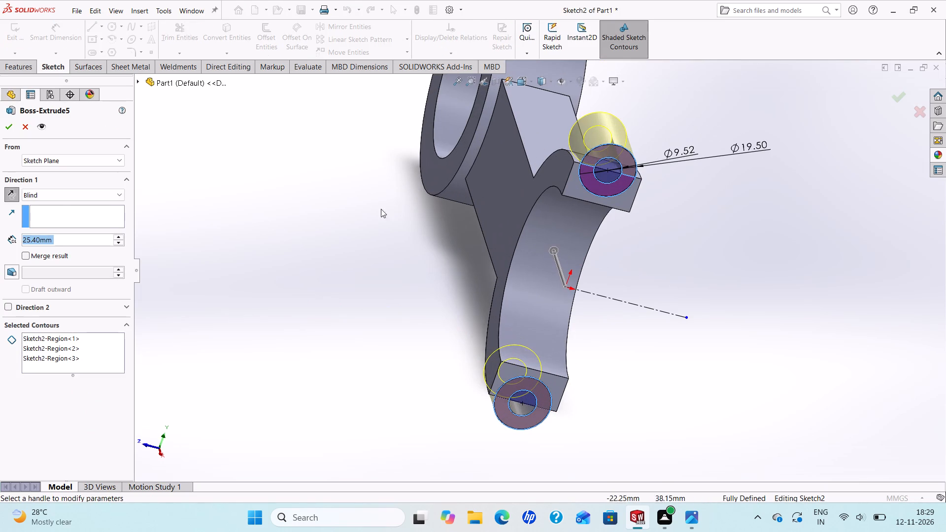
left_click(7, 130)
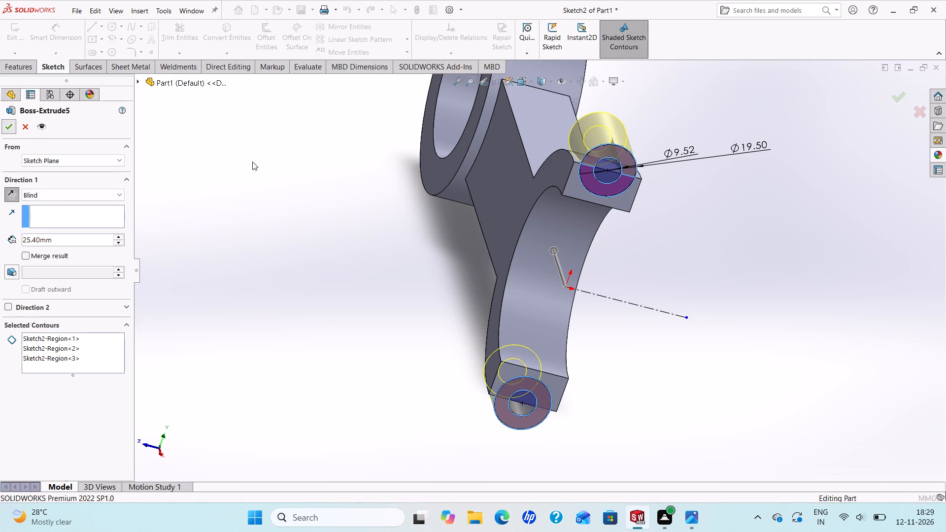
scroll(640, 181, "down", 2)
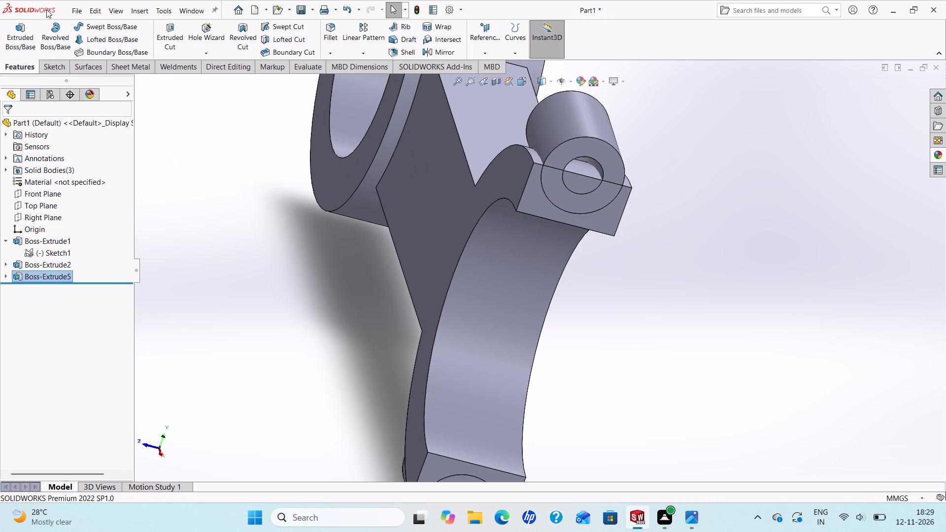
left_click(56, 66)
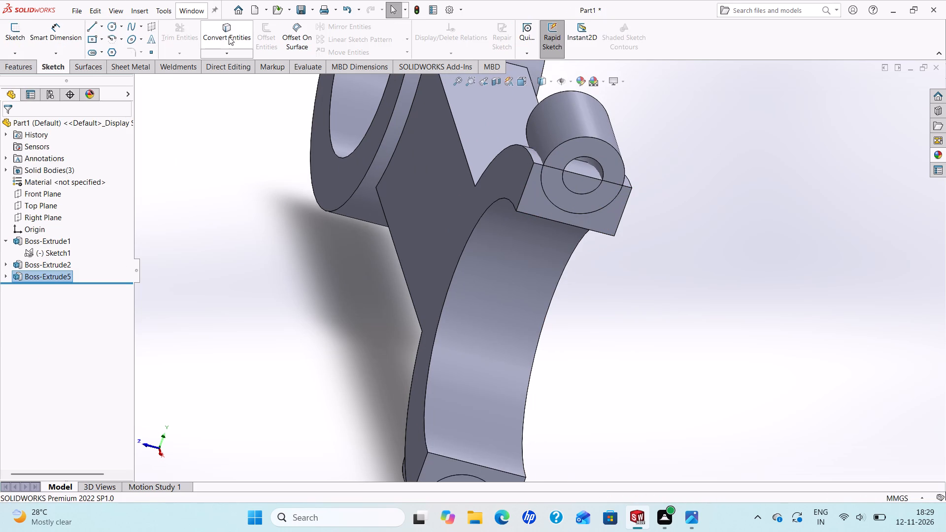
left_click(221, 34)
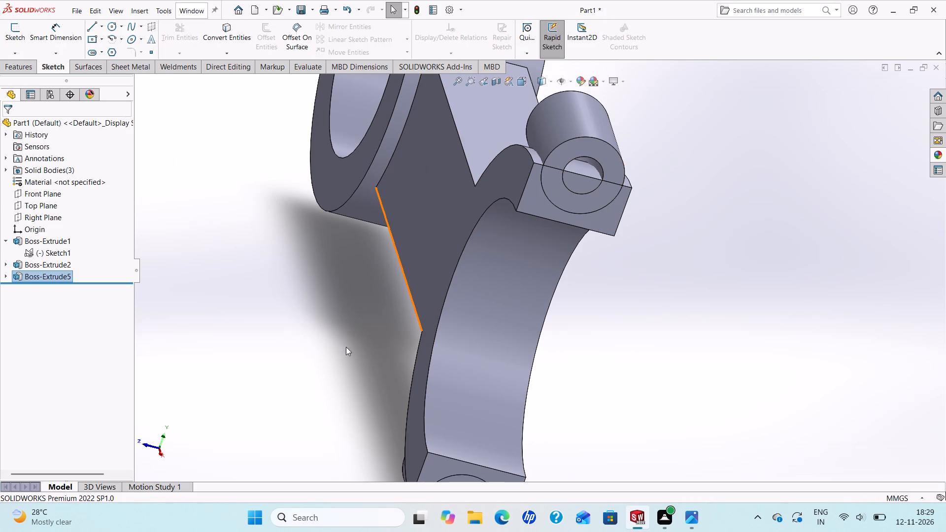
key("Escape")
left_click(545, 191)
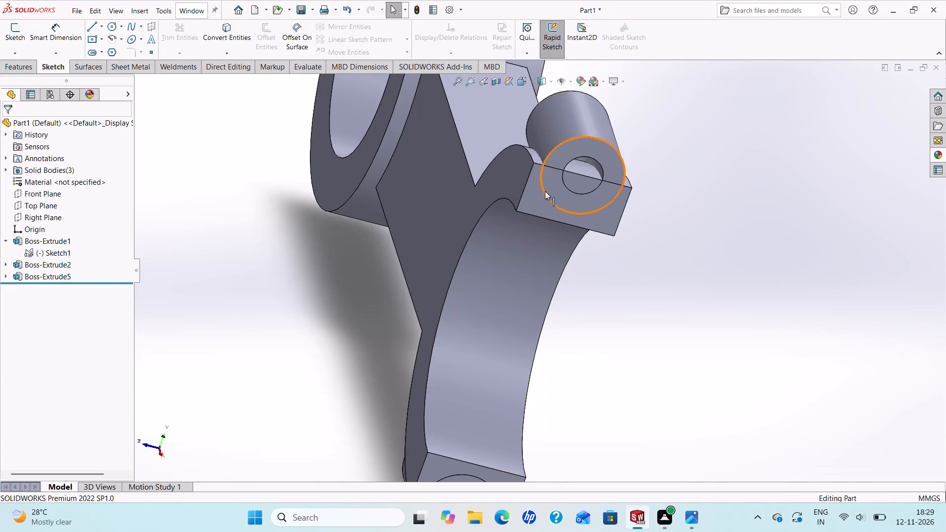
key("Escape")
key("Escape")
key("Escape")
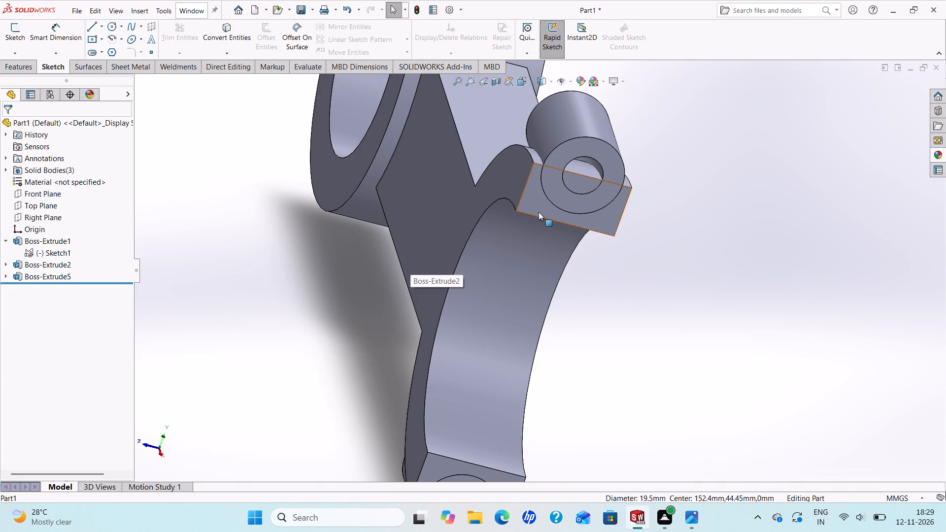
Start a sketch on the fork's upper end face and convert the face's rectangular outline into sketch lines.
left_click(536, 211)
left_click(578, 183)
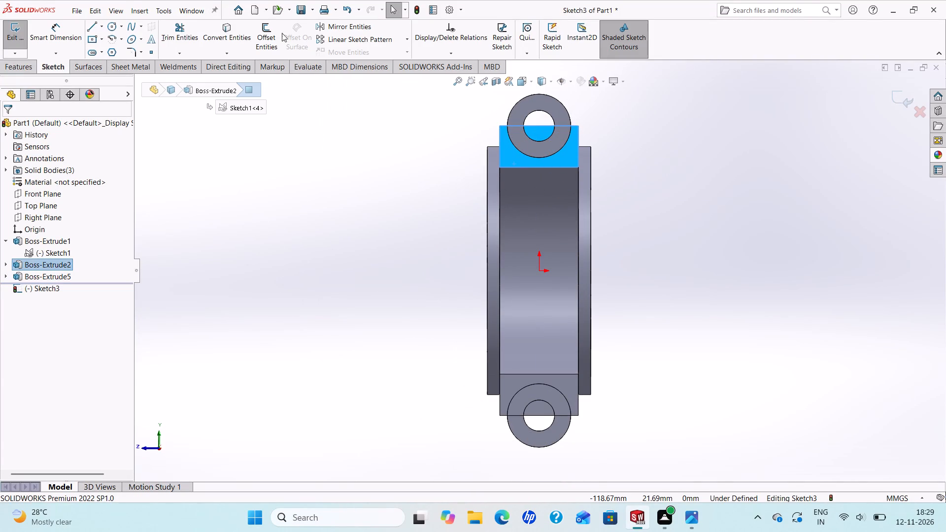
left_click(222, 43)
Convert the inner hole edges of the upper and lower lug rings into sketch circles.
scroll(503, 141, "down", 4)
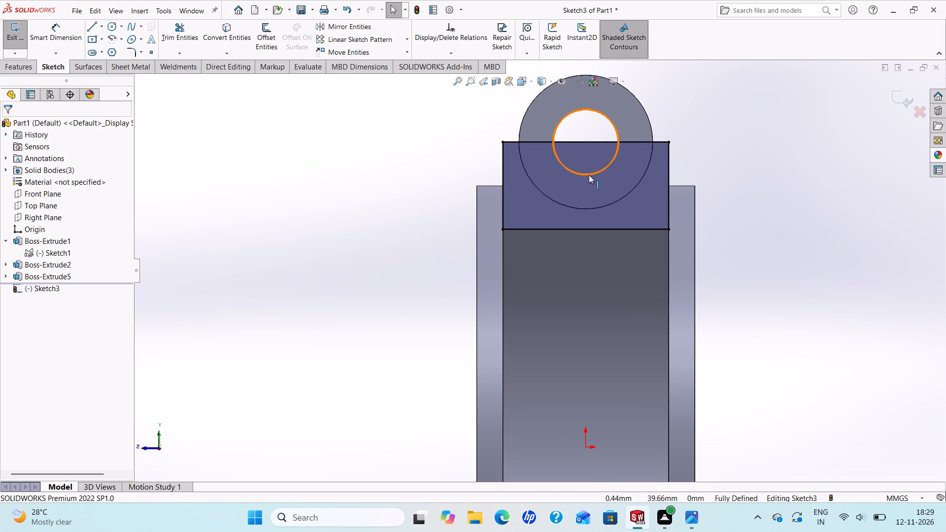
left_click(589, 175)
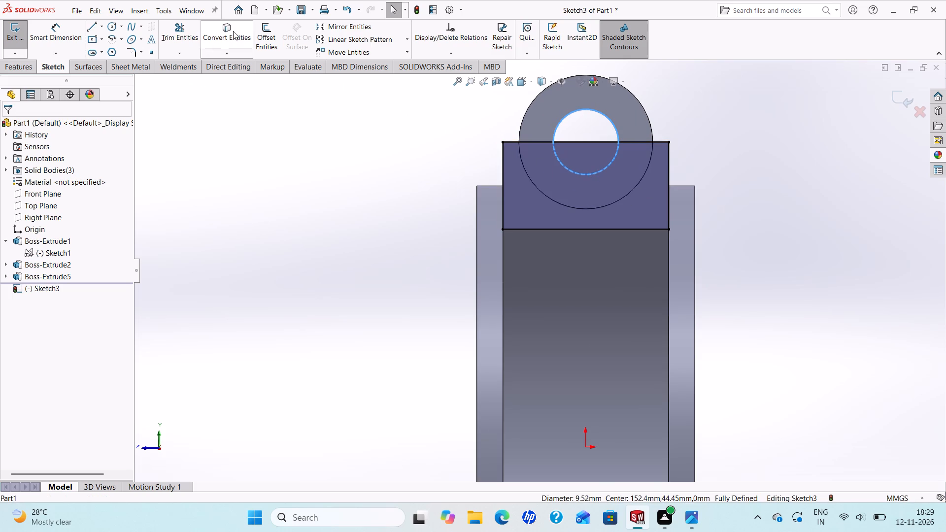
left_click(226, 28)
scroll(428, 257, "up", 3)
scroll(529, 469, "down", 1)
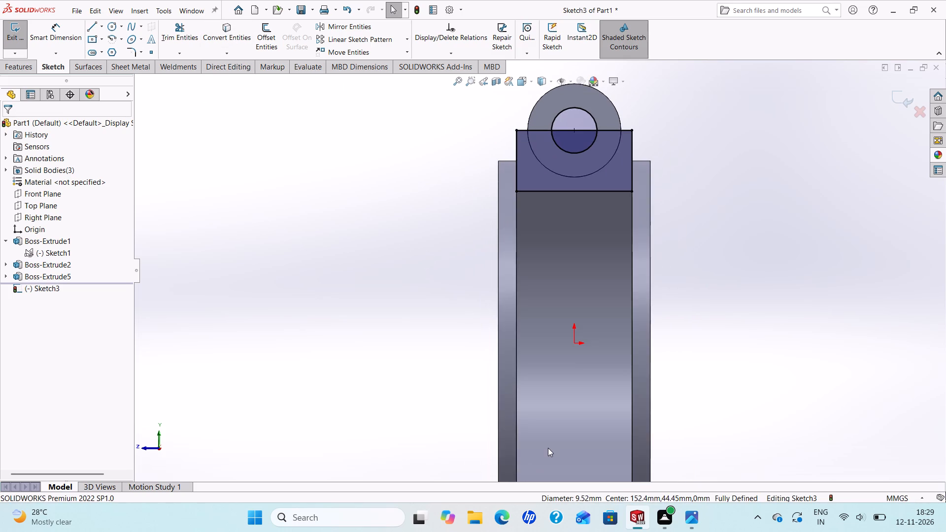
scroll(545, 428, "up", 3)
scroll(582, 442, "down", 4)
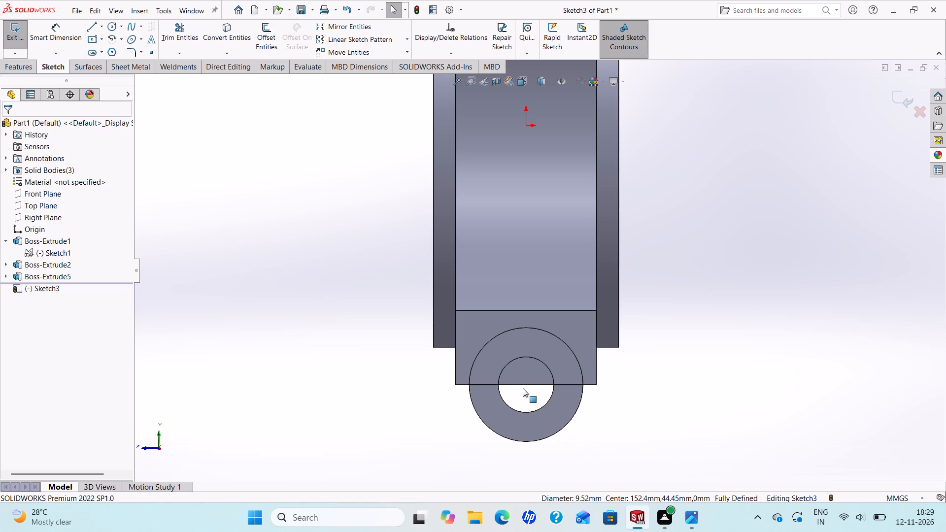
left_click(517, 357)
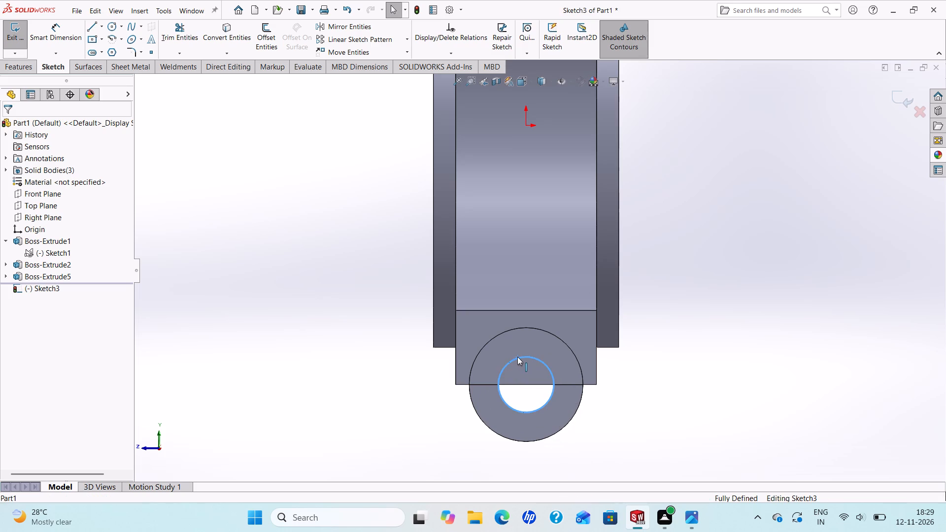
left_click(230, 33)
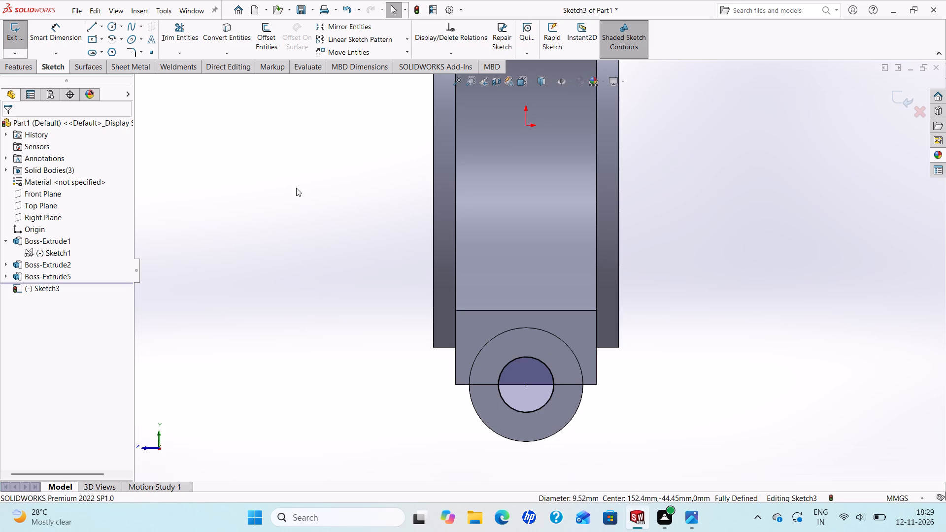
Delete the four converted outline lines of the upper fork end face, leaving only the two hole circles in the sketch.
scroll(302, 204, "down", 2)
scroll(365, 265, "up", 4)
scroll(507, 173, "up", 3)
scroll(574, 187, "down", 2)
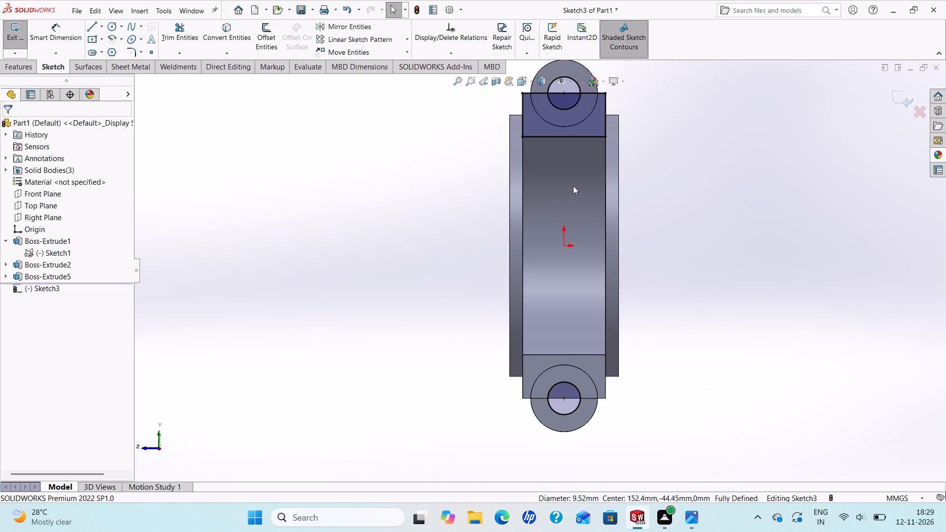
scroll(571, 185, "up", 2)
scroll(551, 147, "down", 3)
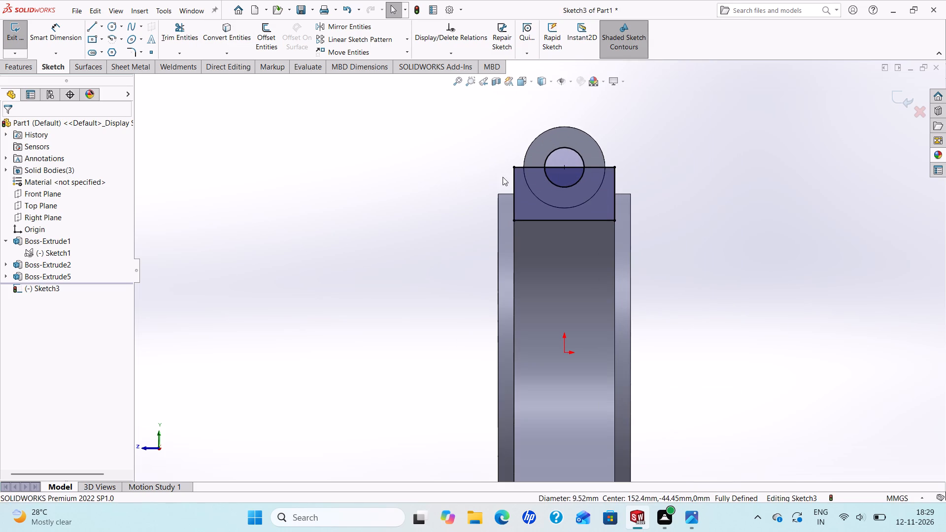
left_click(513, 174)
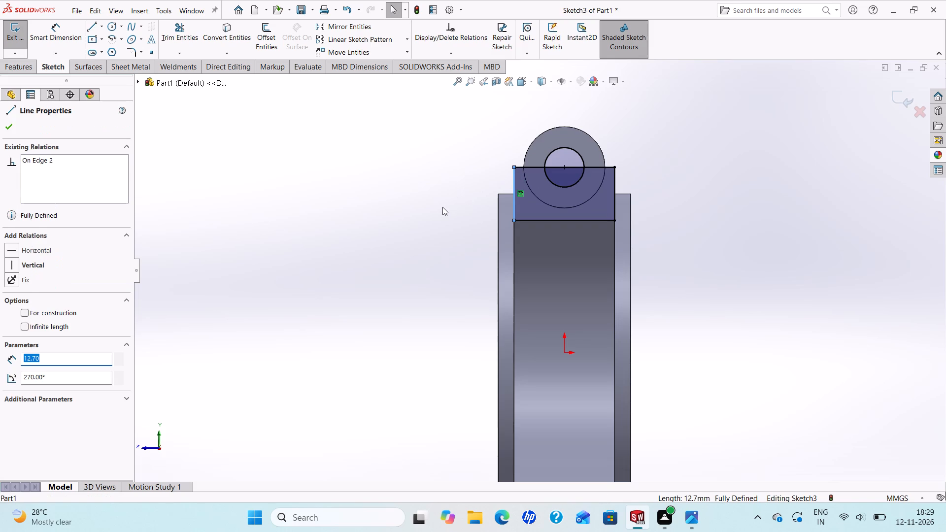
key("Delete")
left_click(521, 169)
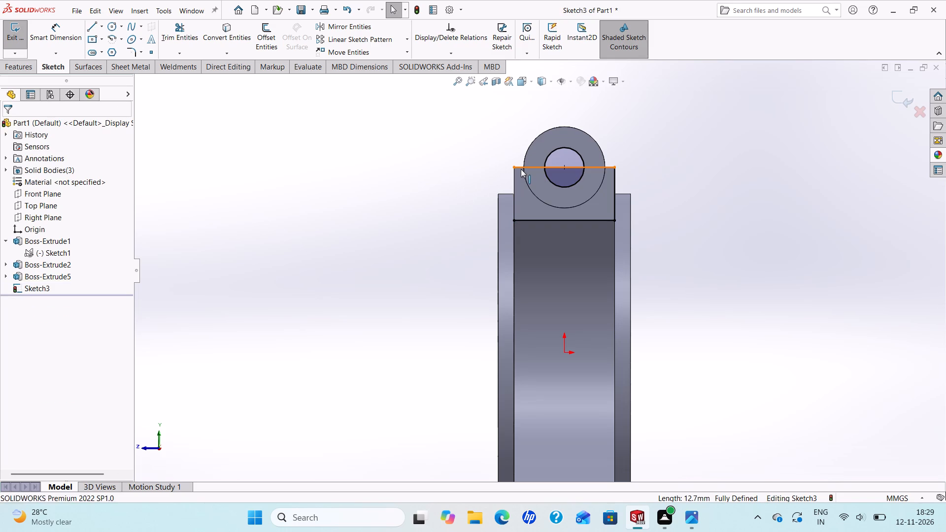
key("Delete")
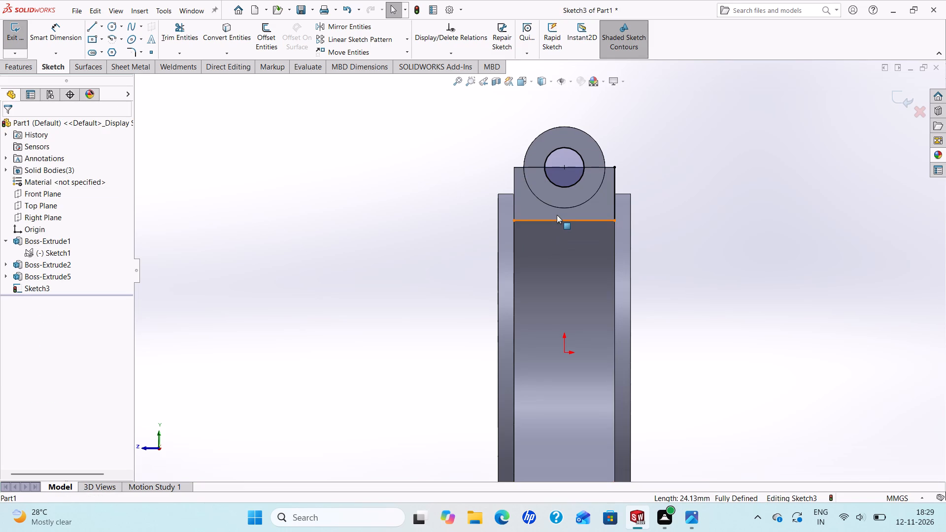
left_click(557, 218)
key("Delete")
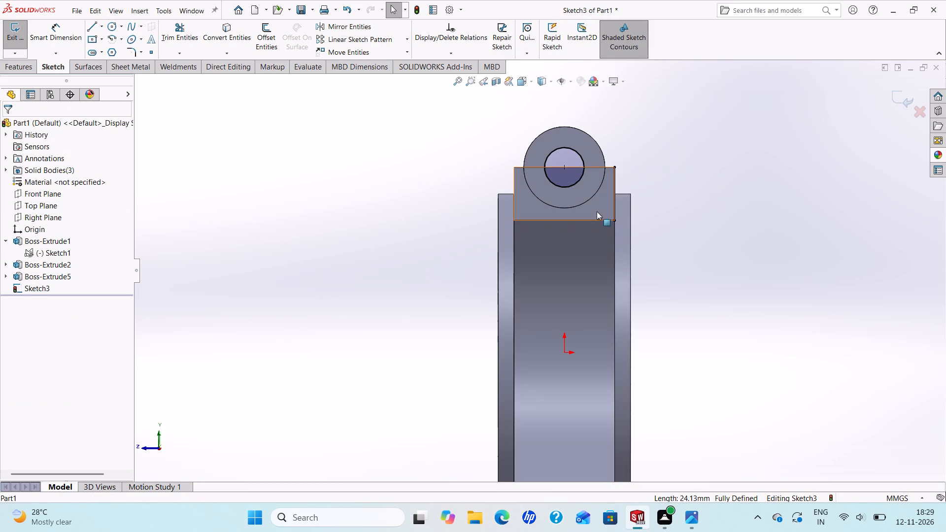
left_click(613, 200)
key("Delete")
Extrude-cut the two hole circles through the upper and lower lugs with a Blind depth of 25.40 mm.
scroll(519, 217, "up", 4)
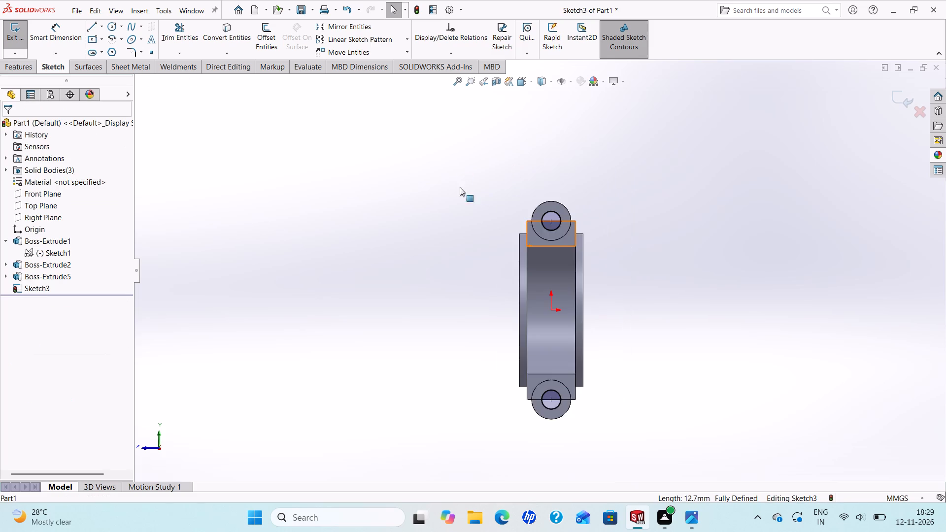
scroll(482, 344, "up", 2)
scroll(523, 380, "down", 3)
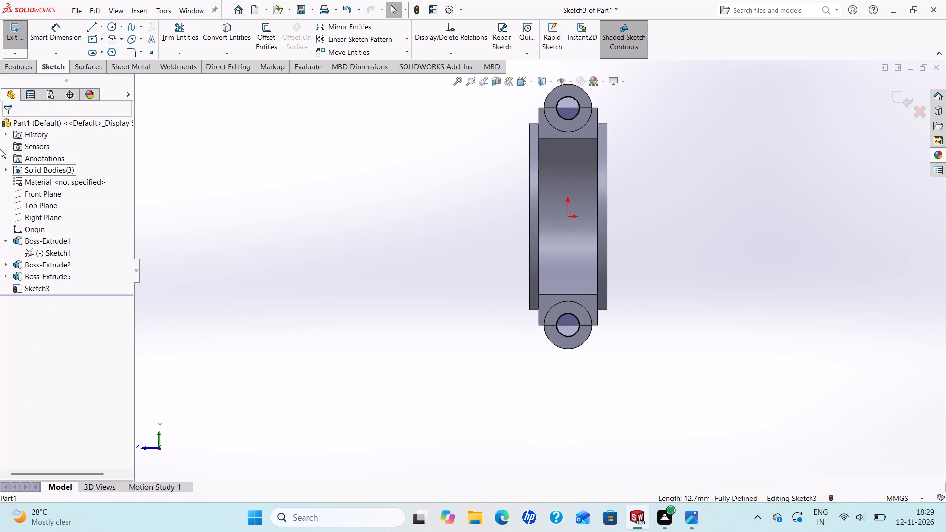
left_click(16, 67)
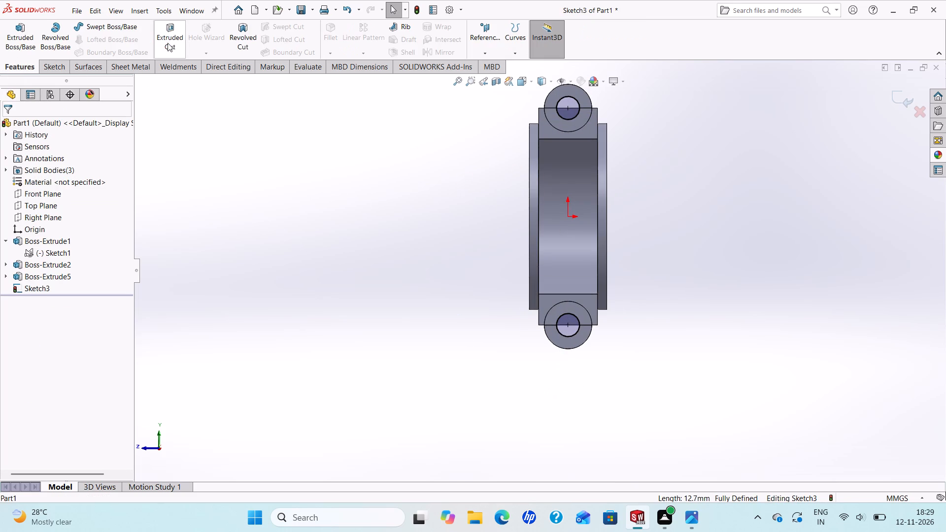
left_click(168, 43)
scroll(447, 206, "up", 2)
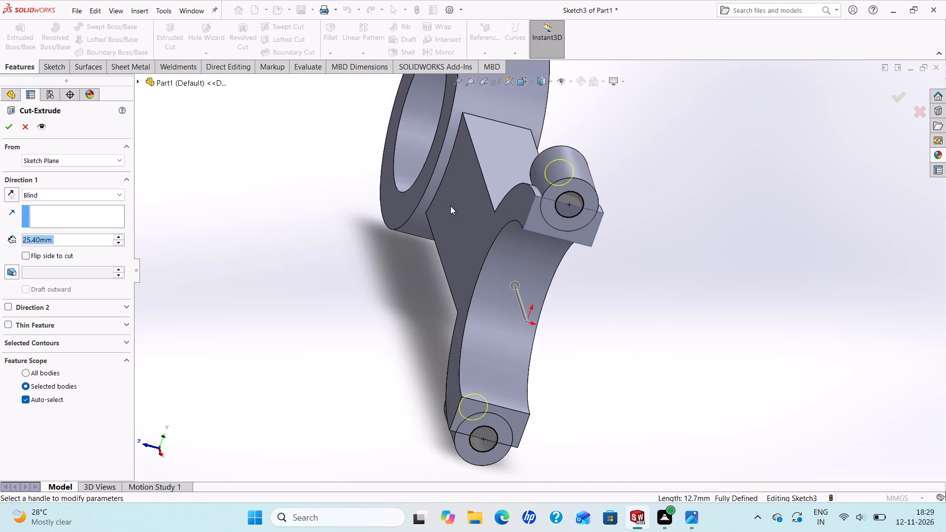
scroll(450, 206, "up", 1)
middle_click_drag(505, 248, 562, 333)
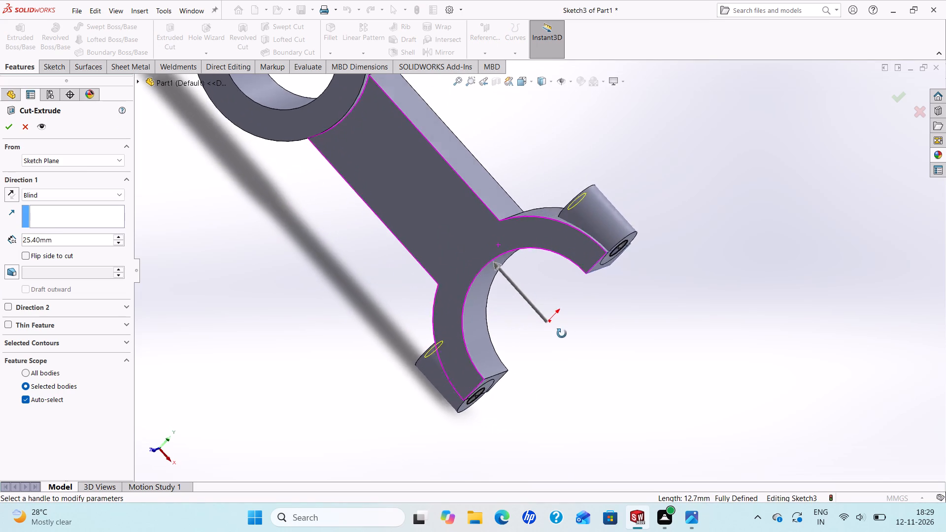
middle_click_drag(562, 333, 563, 338)
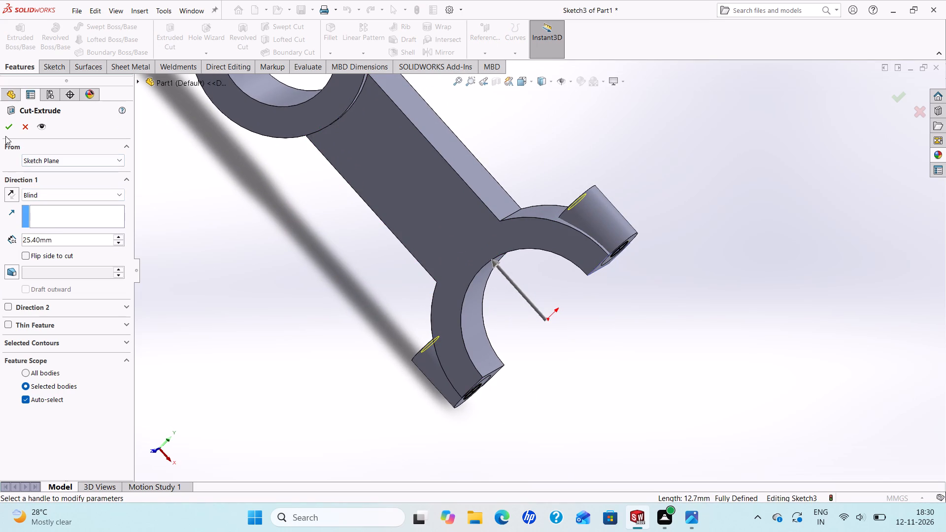
left_click(7, 129)
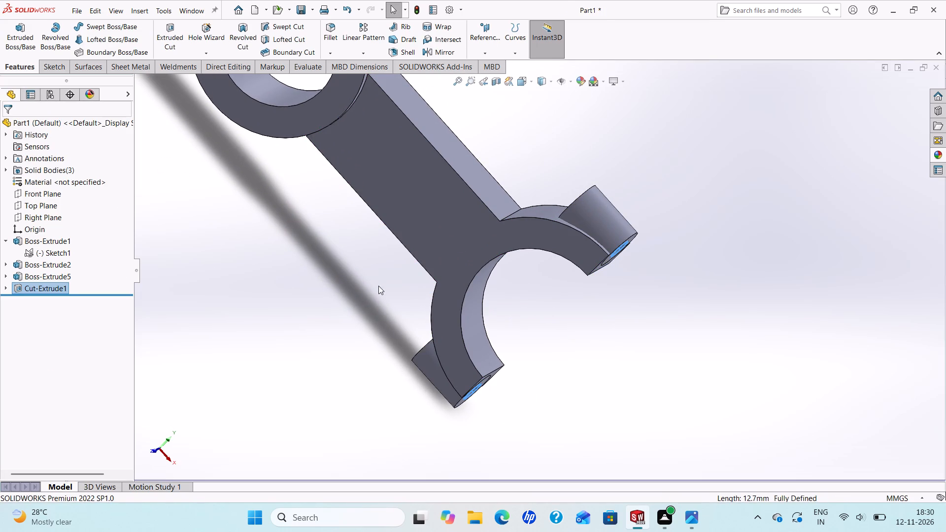
Examine the cut lug holes from several angles and compare the rod with the reference drawing.
middle_click_drag(388, 292, 328, 233)
key("Escape")
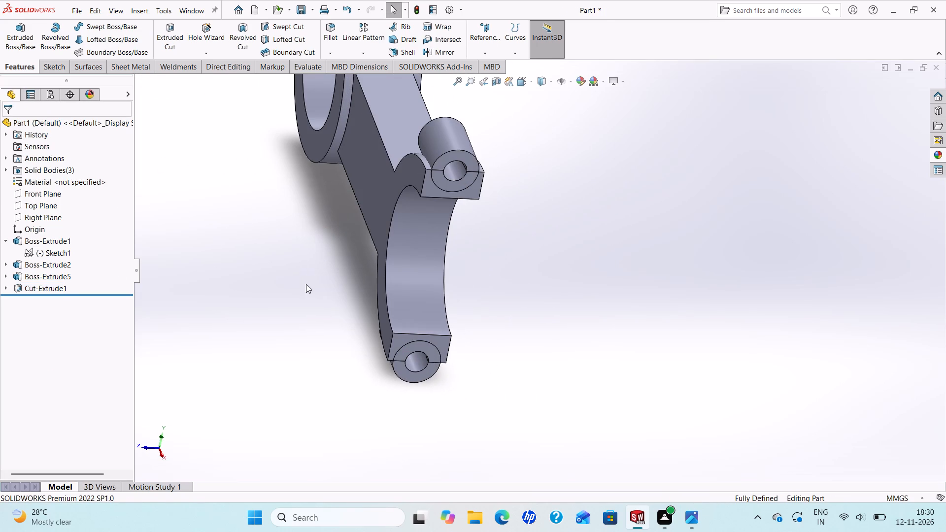
scroll(410, 273, "up", 2)
middle_click_drag(438, 265, 496, 162)
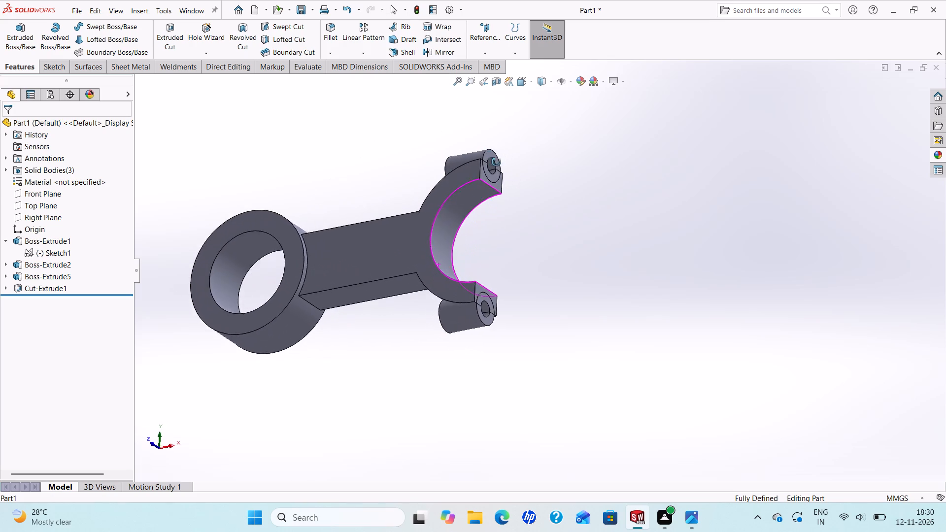
middle_click_drag(496, 162, 447, 222)
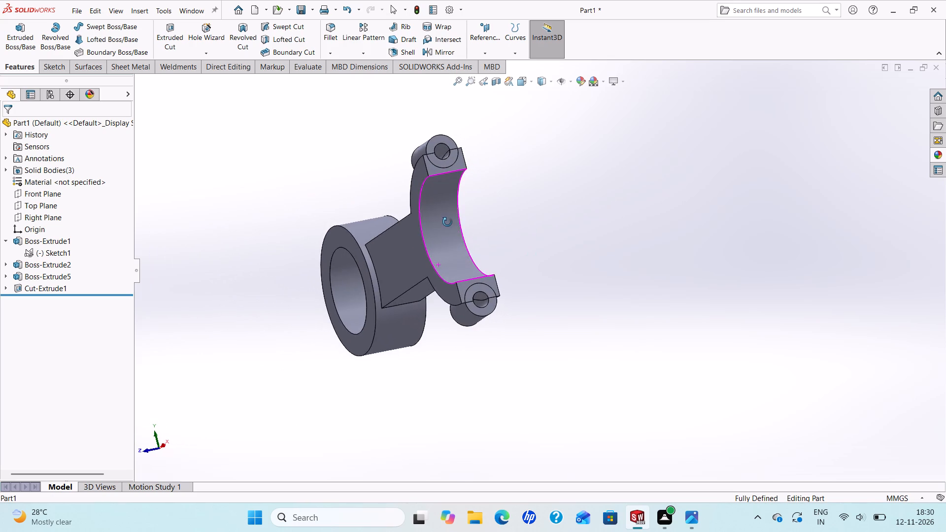
middle_click_drag(447, 222, 444, 220)
left_click(686, 519)
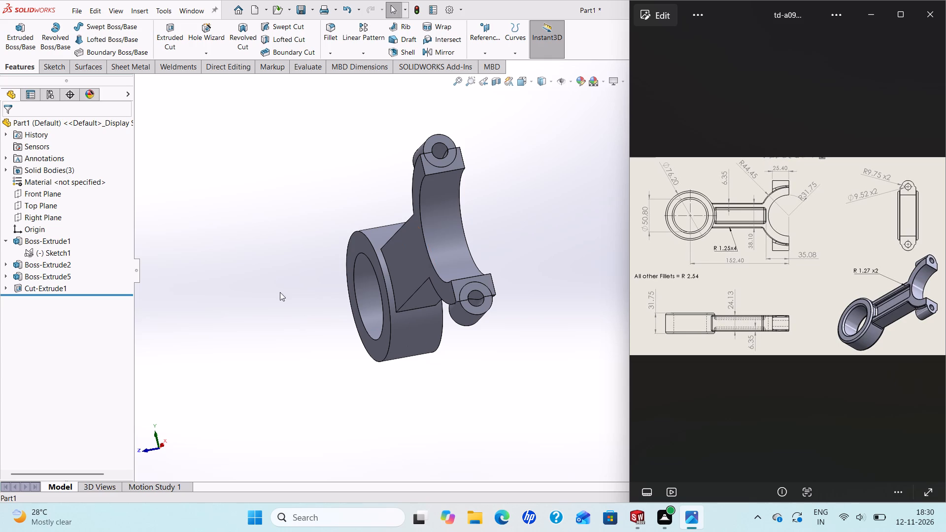
middle_click_drag(388, 276, 478, 228)
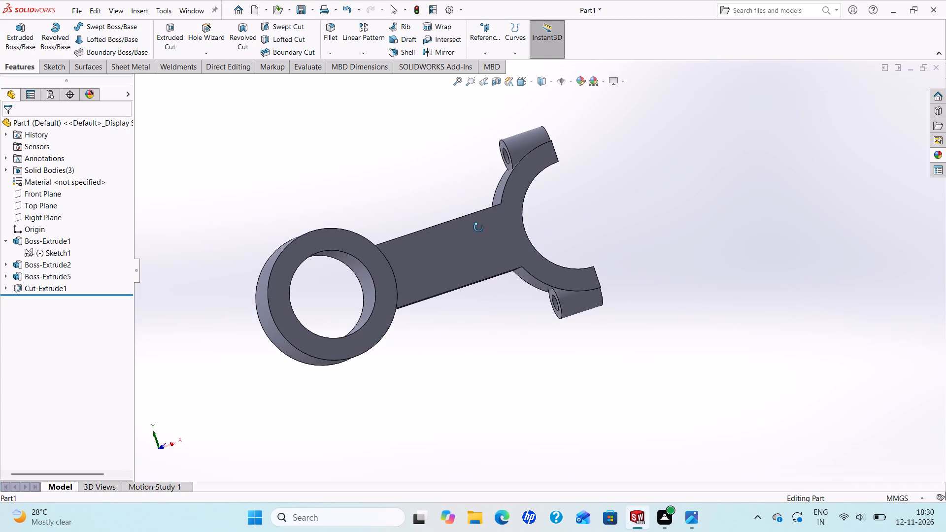
middle_click_drag(478, 228, 458, 198)
Start a sketch on the shank's flat face and draw a corner rectangle about 74 by 22 mm along the shank.
left_click(448, 241)
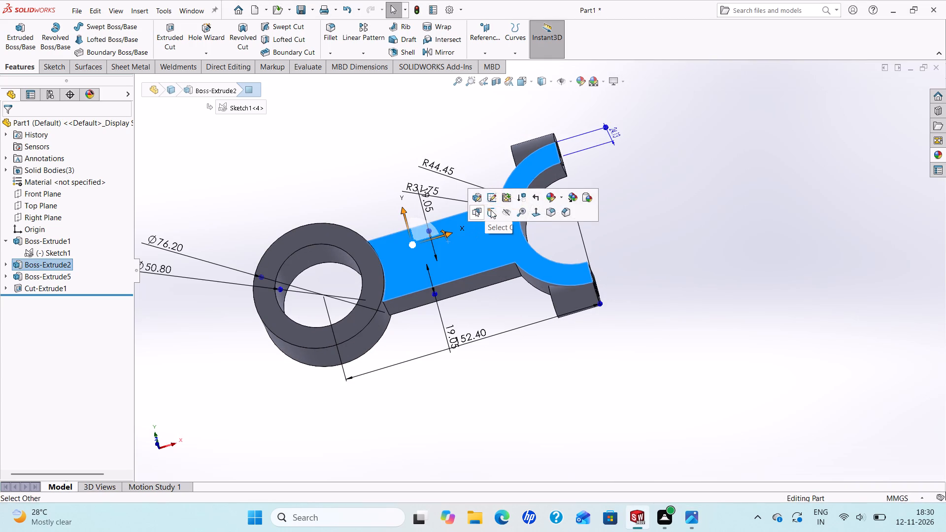
left_click(491, 210)
left_click(695, 509)
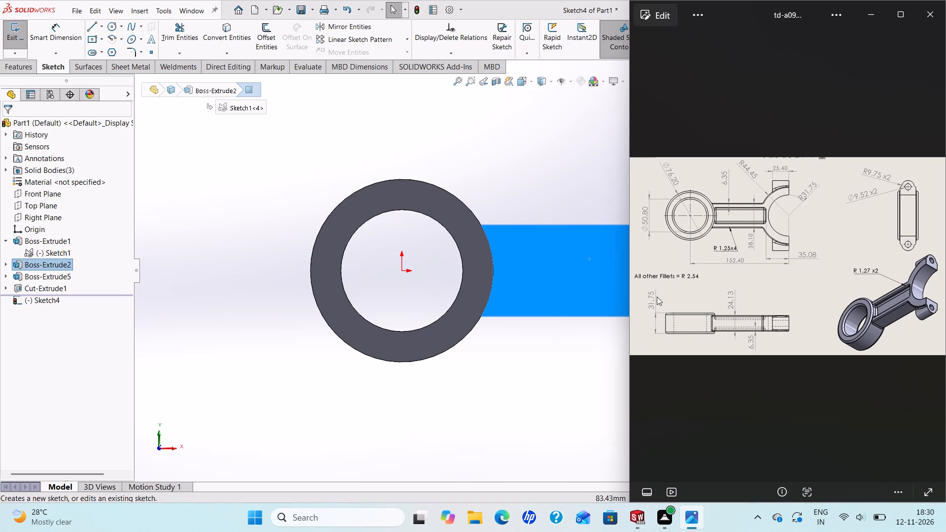
scroll(520, 320, "up", 4)
scroll(642, 291, "down", 2)
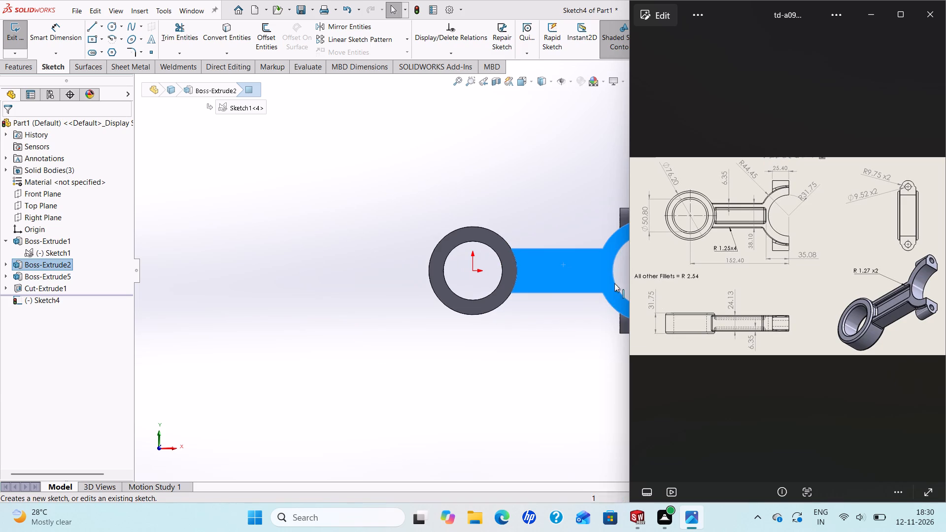
scroll(610, 283, "up", 2)
scroll(606, 283, "down", 3)
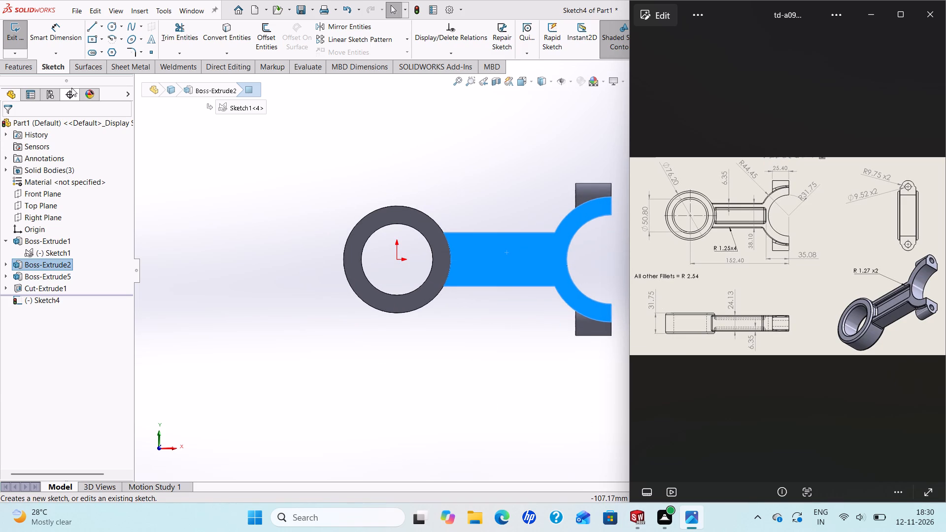
left_click(101, 41)
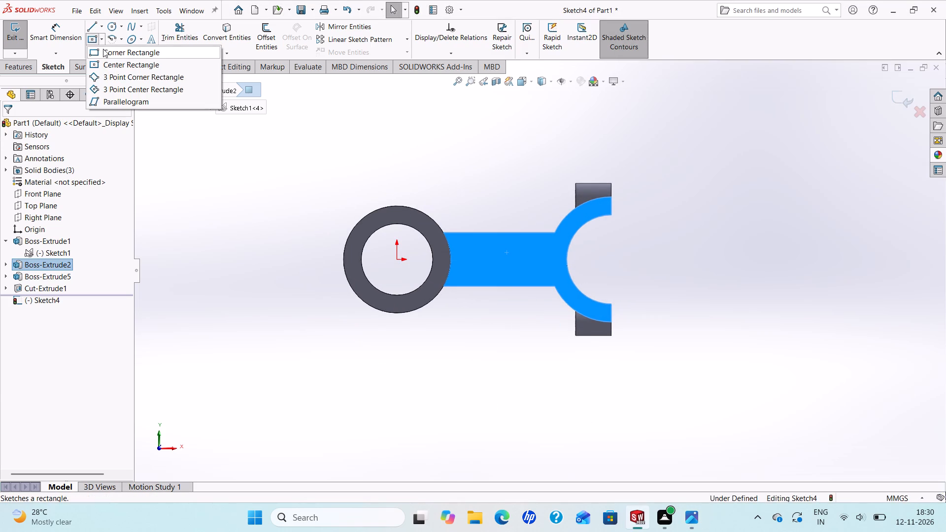
left_click(103, 49)
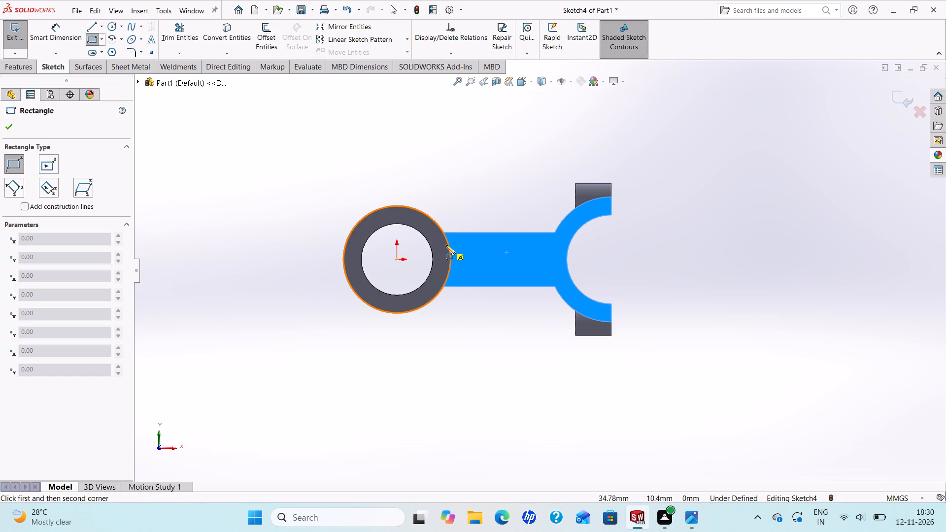
left_click(448, 244)
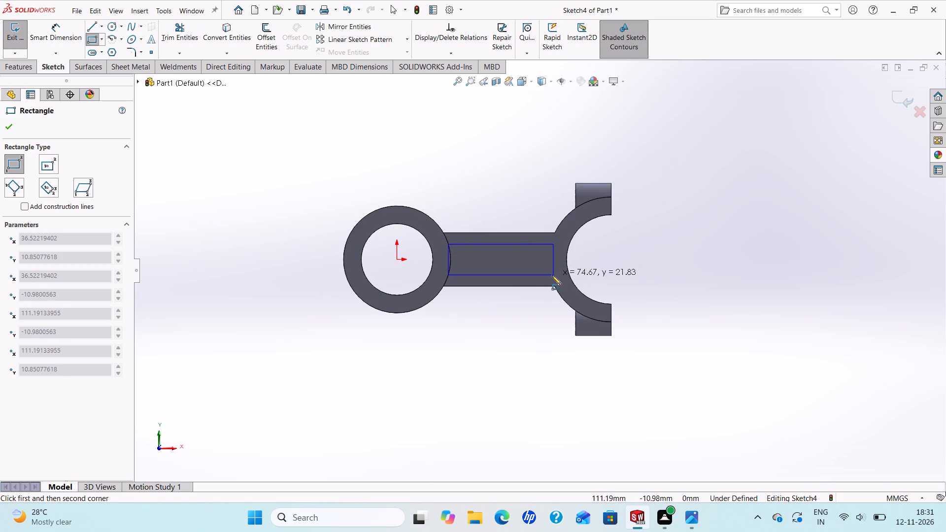
left_click(552, 275)
right_click(552, 275)
left_click(566, 283)
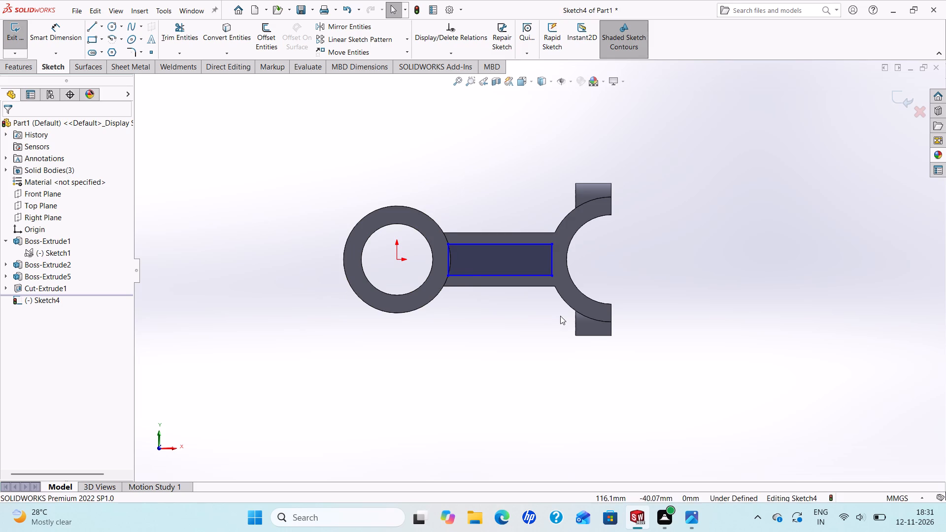
Dimension the rectangle's fork-side edge at 31.5 mm from the lower prong's end edge.
scroll(560, 316, "up", 2)
left_click(687, 527)
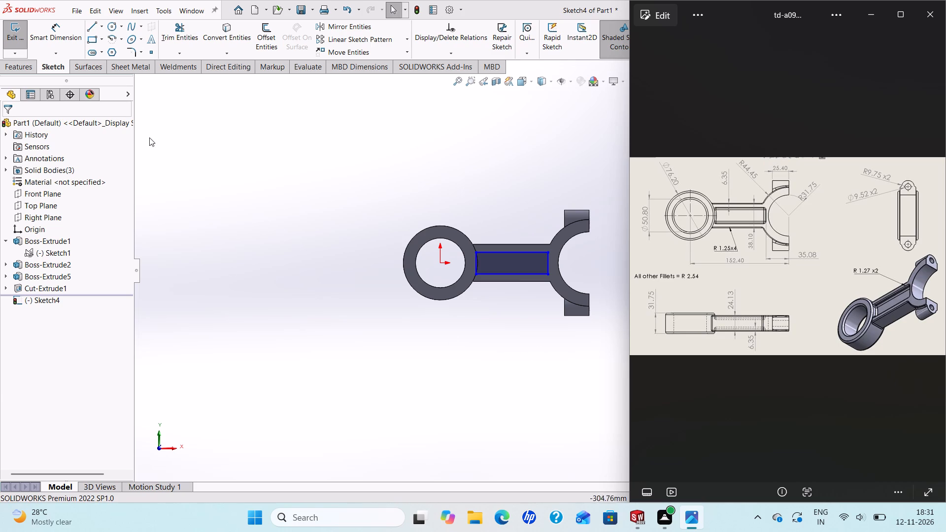
left_click(58, 35)
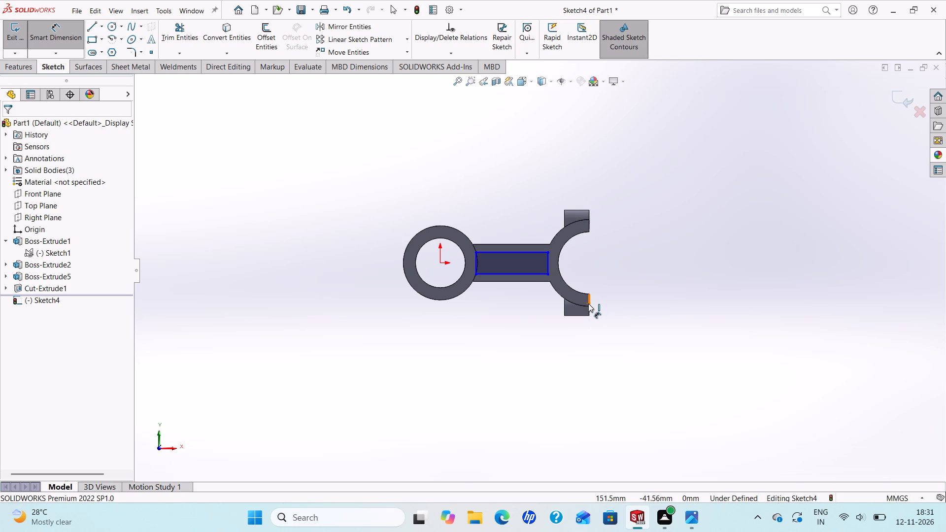
left_click(588, 303)
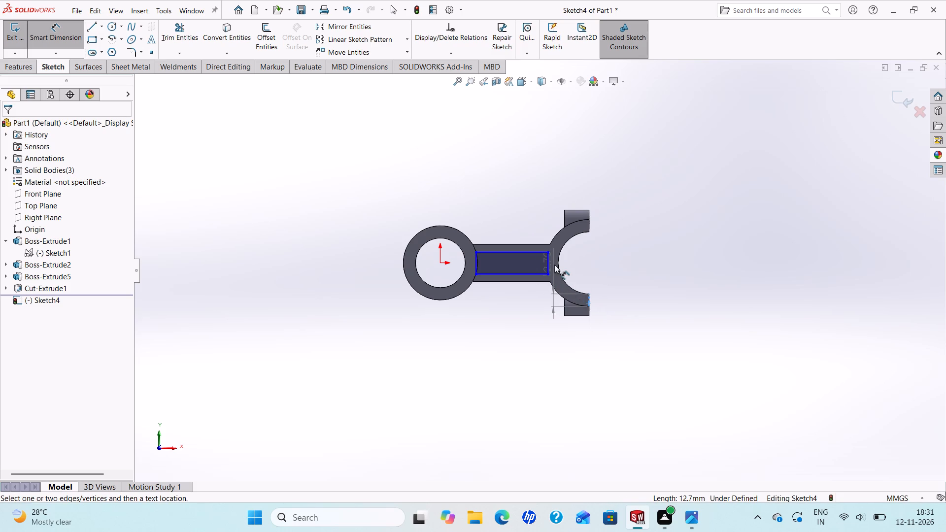
left_click(549, 262)
left_click(552, 344)
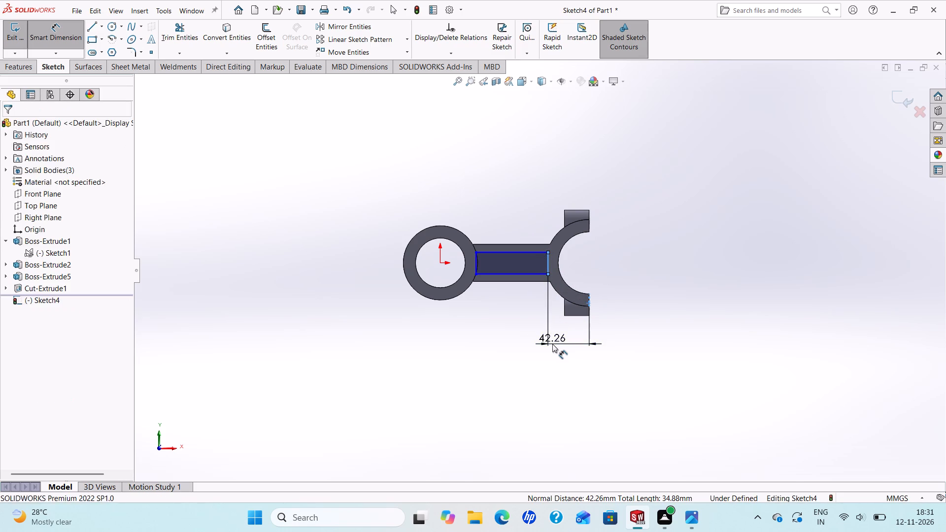
type("31")
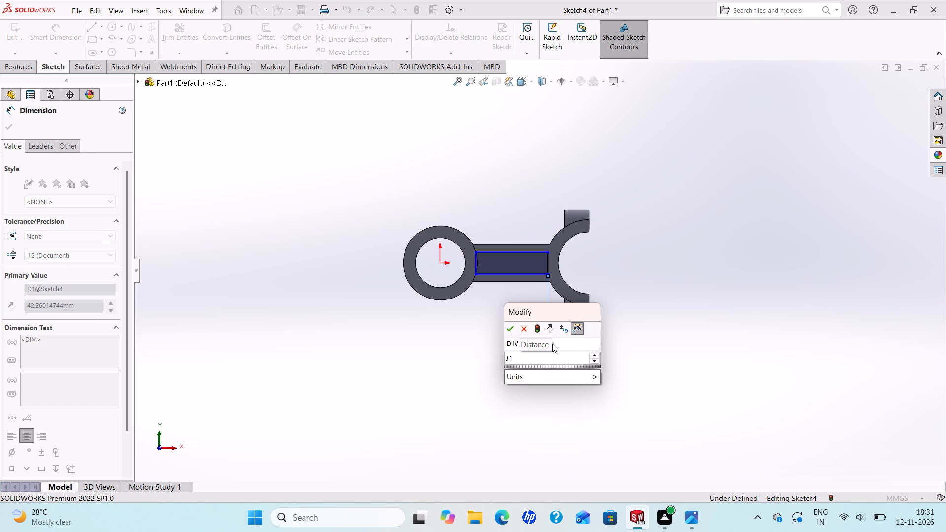
type(".5")
key("Return")
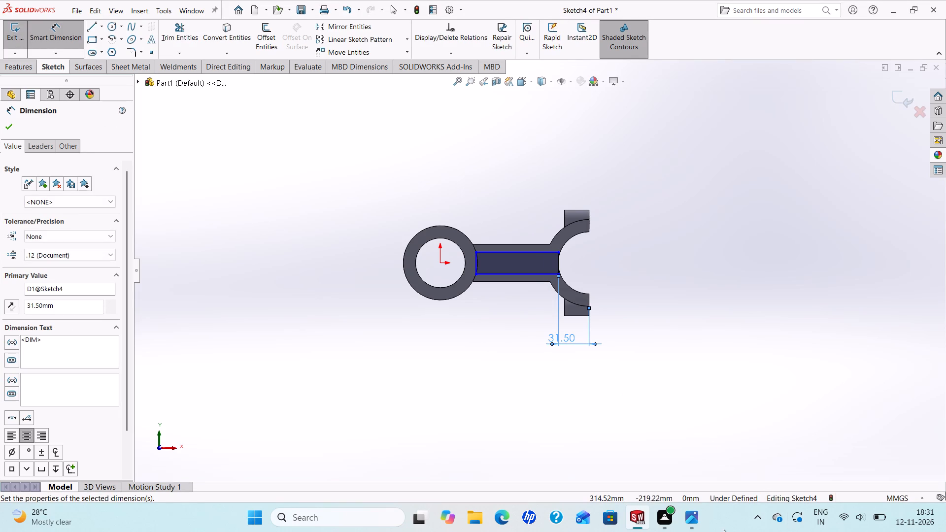
Set the distance between the rectangle's fork-side edge and the lower prong's end edge to 35.08 mm.
left_click(697, 524)
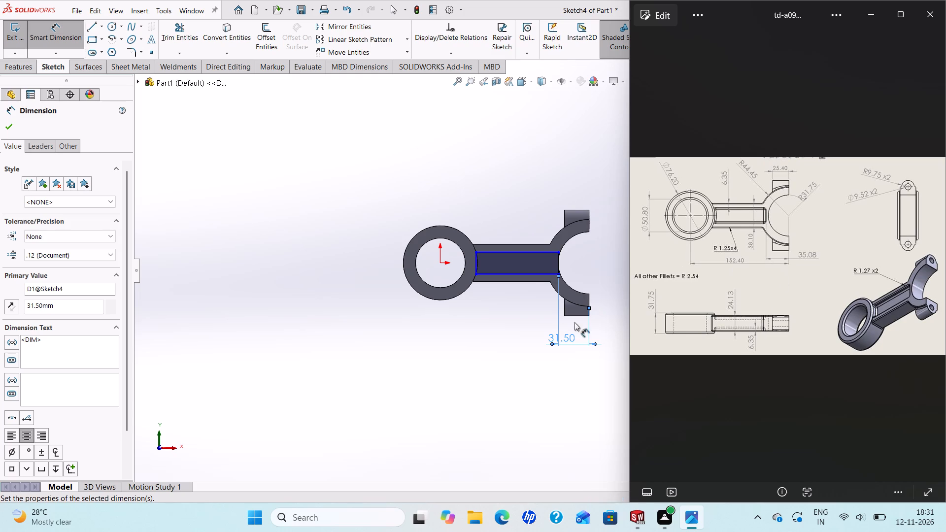
left_click(561, 344)
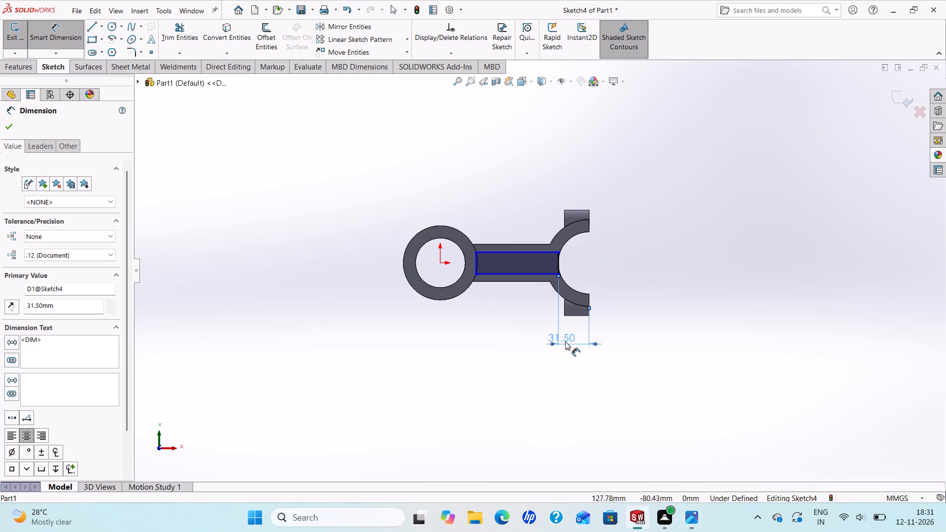
left_click(565, 341)
left_click_drag(61, 301, 0, 320)
type("35.08")
key("Return")
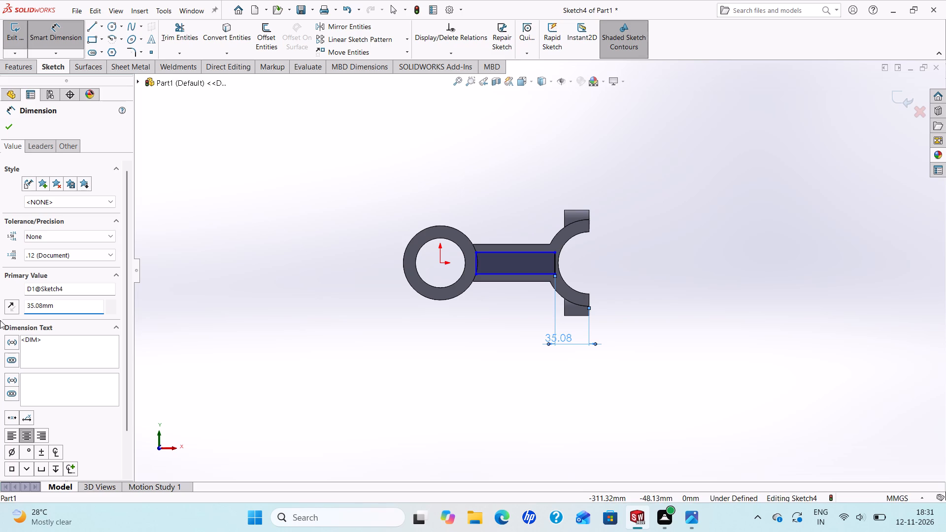
Dimension the rectangle's upper edge at 6.5 mm from the shank's upper edge.
left_click(505, 252)
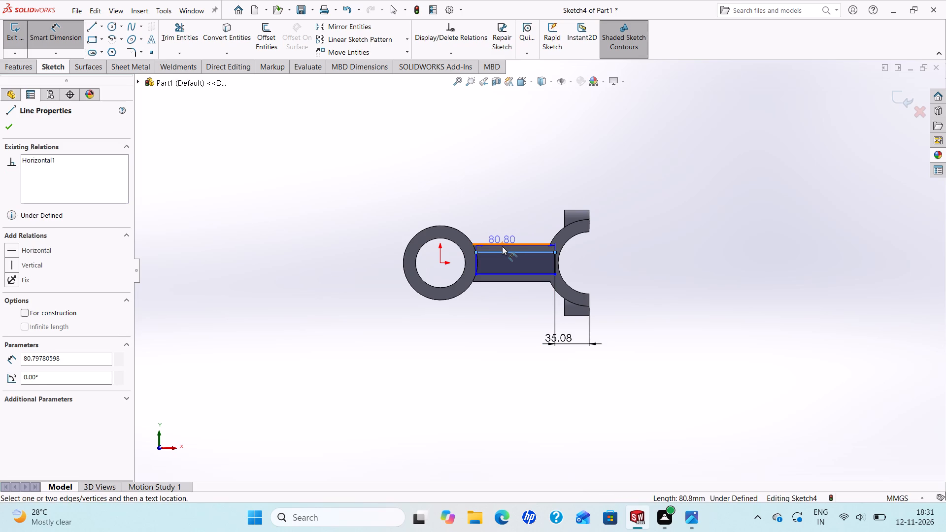
left_click(501, 245)
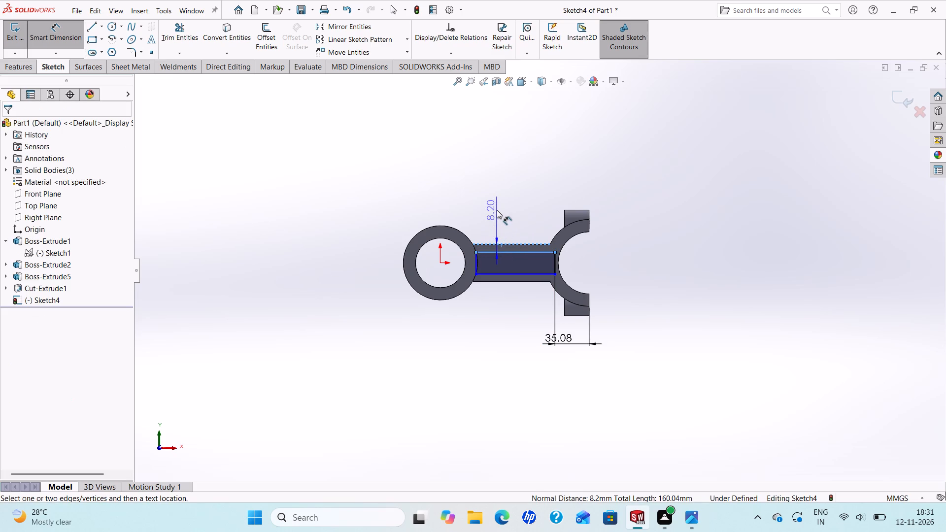
left_click(497, 210)
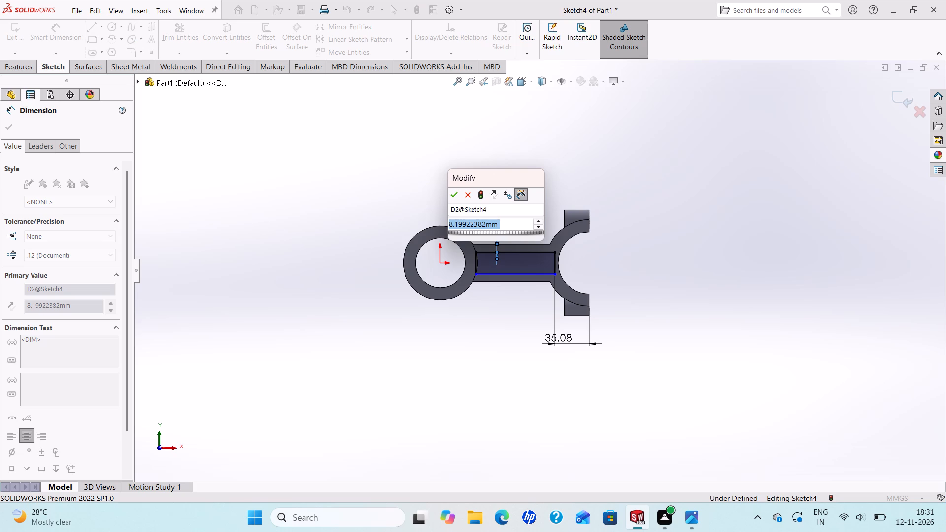
type("6.")
key("5")
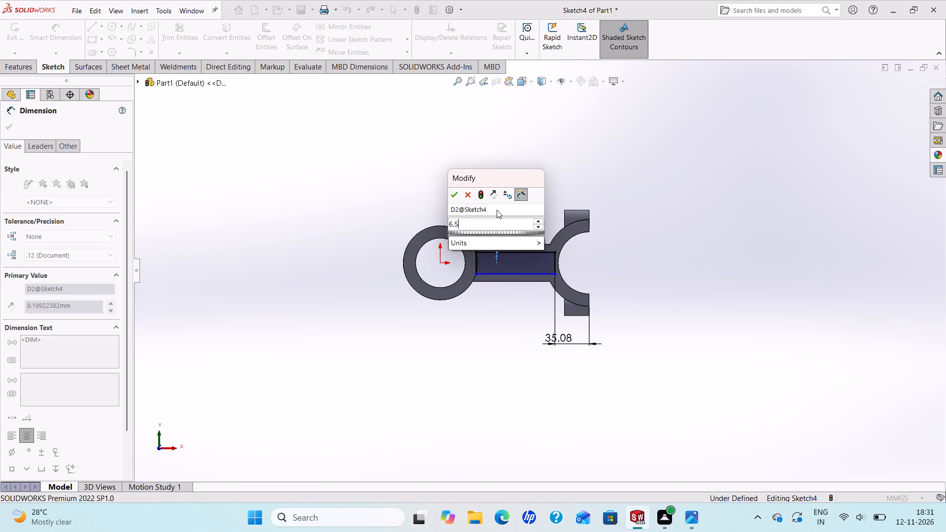
key("Return")
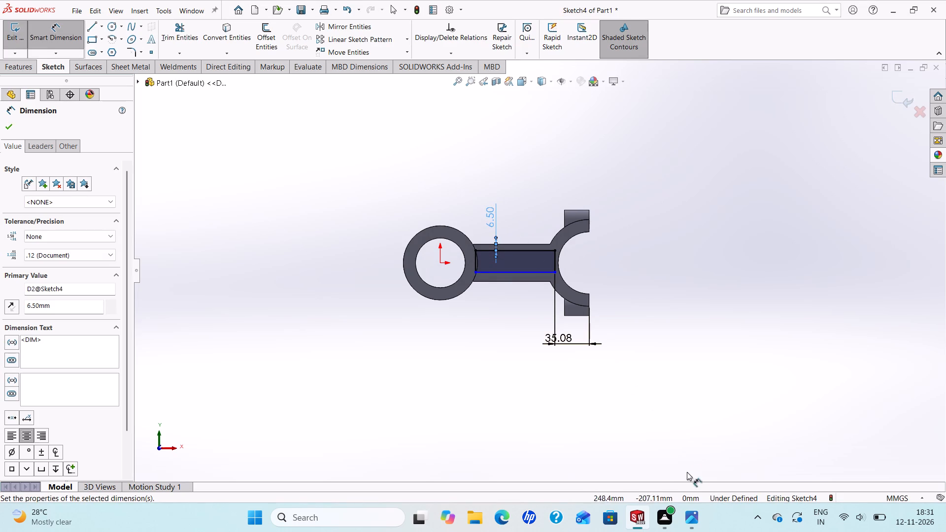
Check the reference drawing and set the rectangle's upper edge offset from the shank edge to 6.35 mm.
left_click(696, 524)
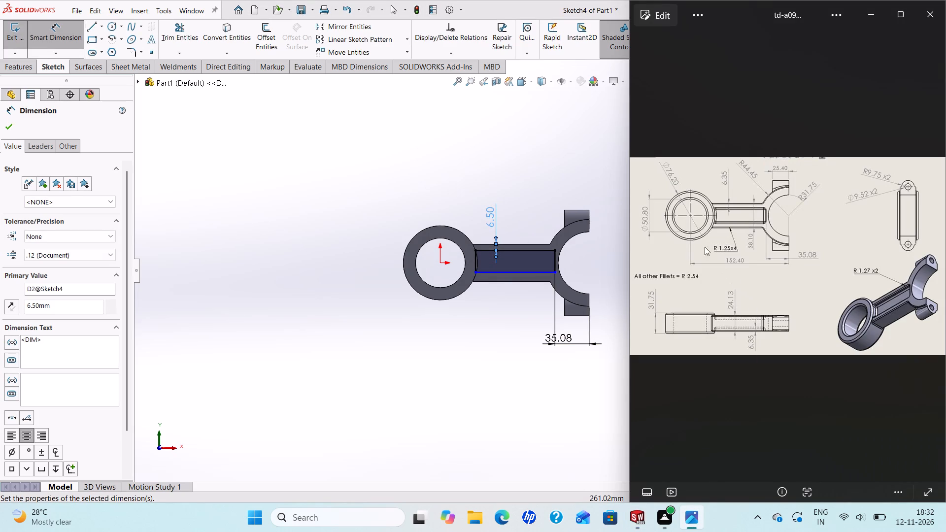
left_click(488, 215)
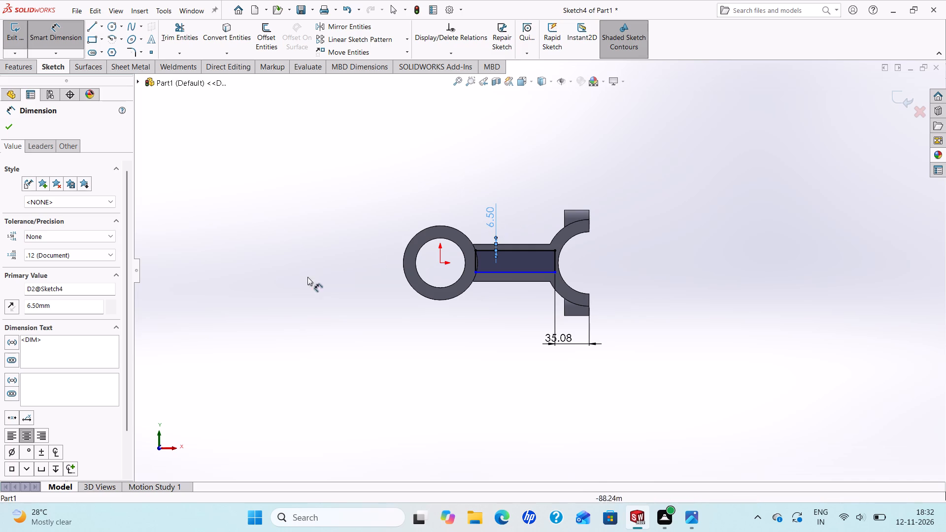
left_click_drag(59, 308, 0, 332)
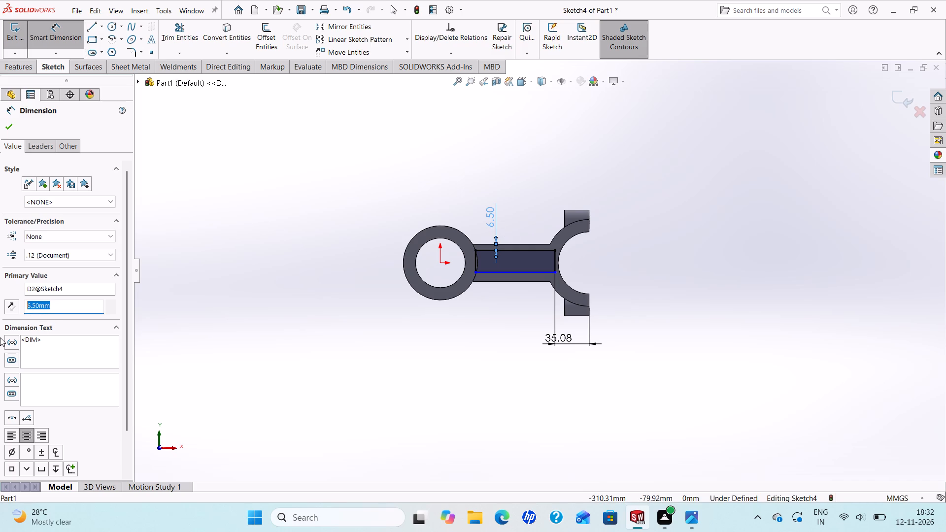
type("6.35")
key("Return")
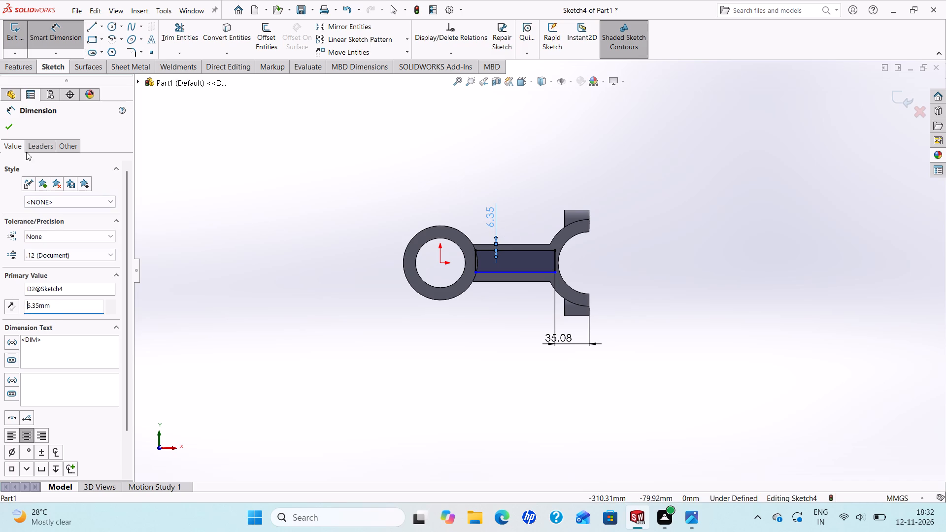
left_click(8, 125)
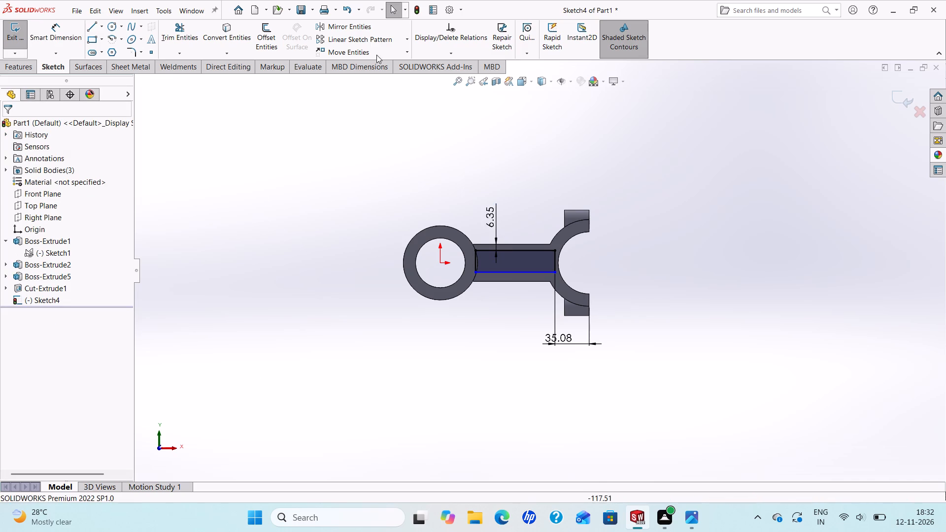
Dimension the rectangle's lower edge at 6.35 mm from the shank's lower edge.
left_click(59, 38)
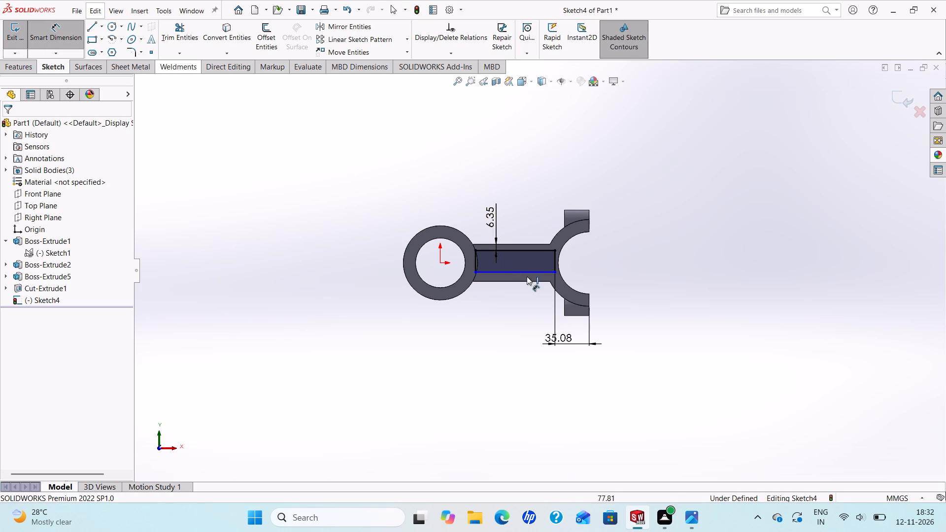
left_click(513, 271)
left_click(511, 280)
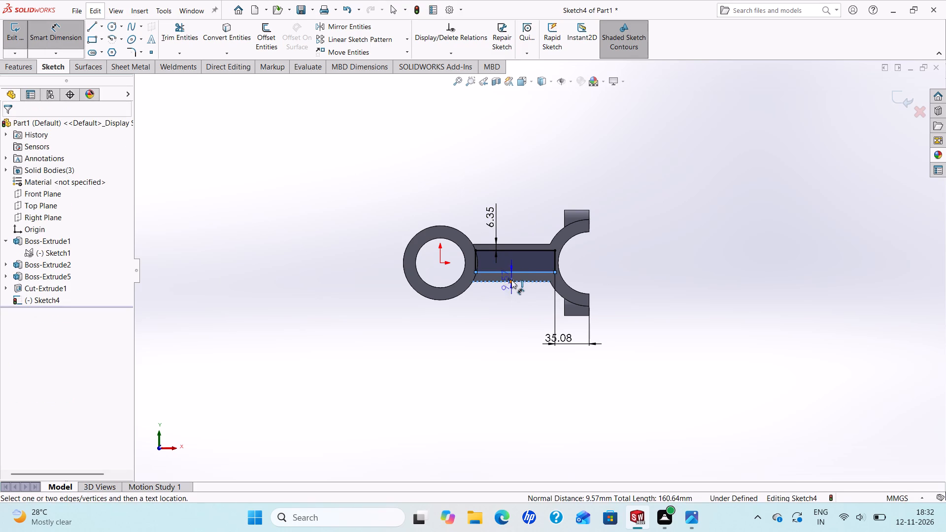
left_click(502, 332)
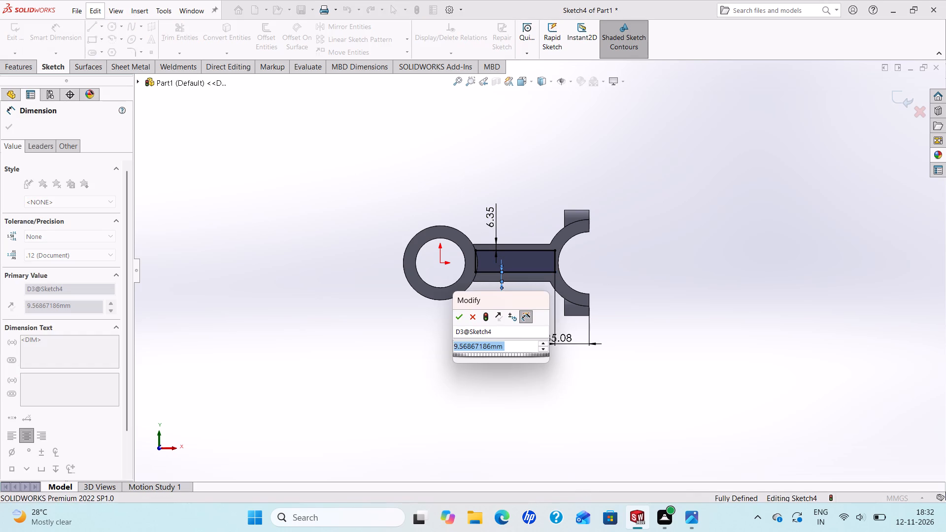
type("6.35")
key("Return")
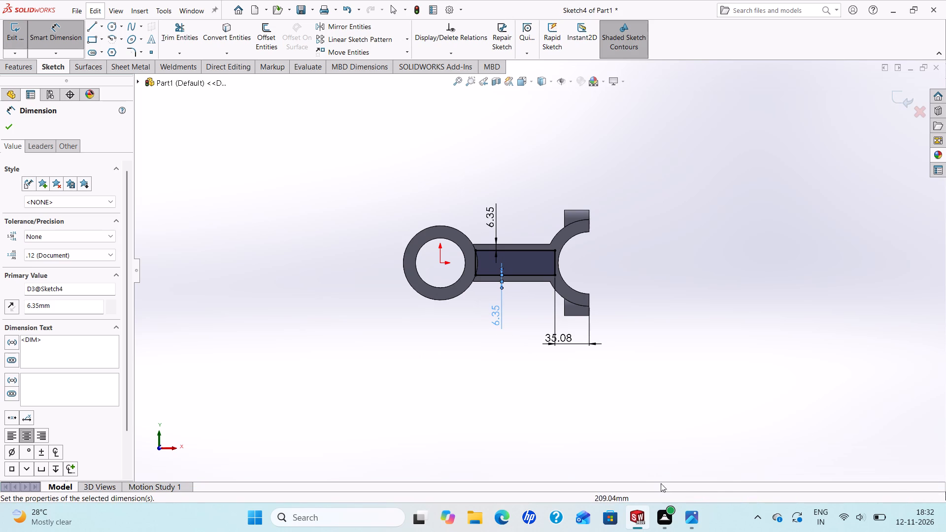
left_click(694, 516)
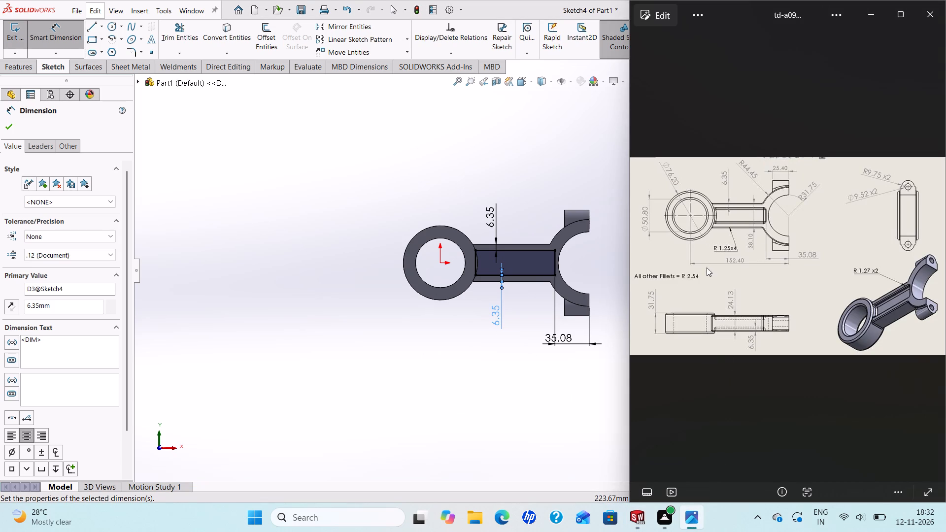
left_click(4, 130)
Convert the outer circular edge of the big ring into an entity of the recess sketch.
left_click(179, 40)
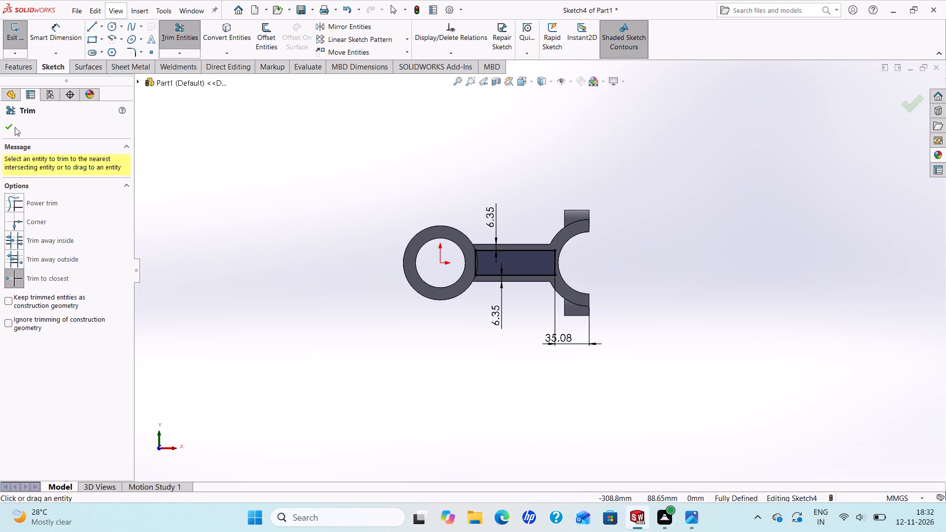
left_click(14, 128)
left_click(223, 32)
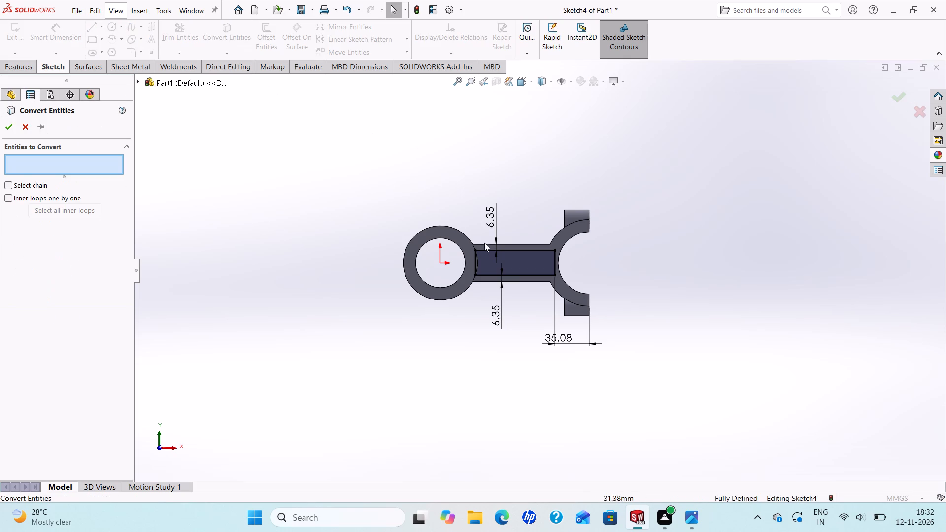
scroll(482, 266, "down", 3)
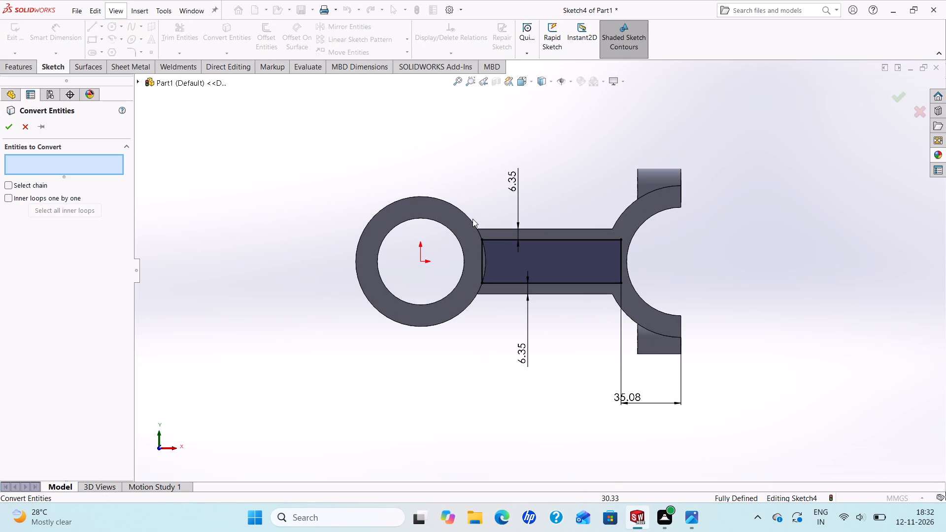
left_click(474, 222)
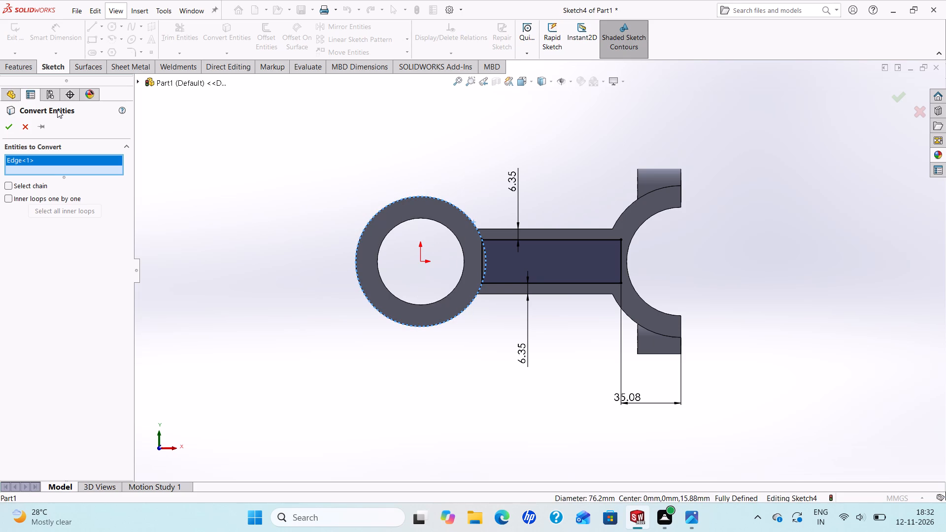
left_click(3, 125)
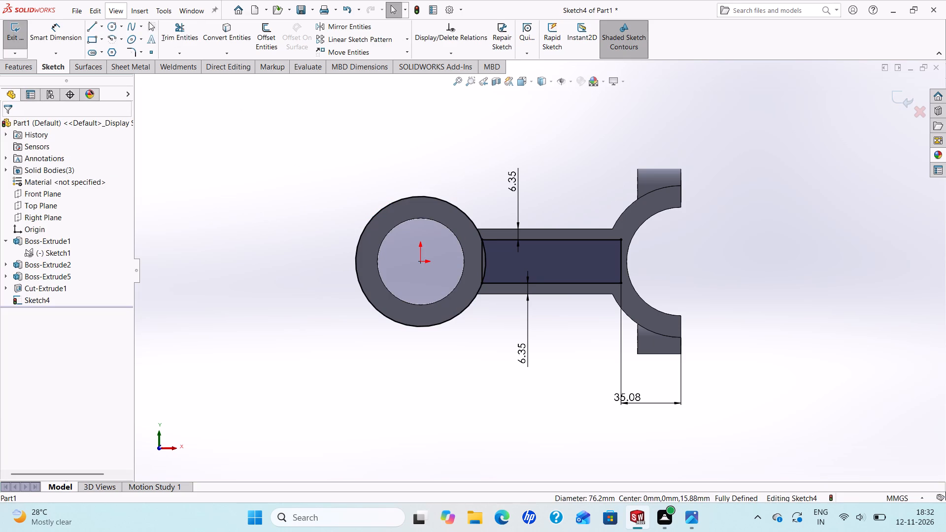
Trim the rectangle's straight ring-side line and the excess circle, leaving the arc as the recess profile's end.
left_click(180, 31)
scroll(459, 265, "down", 5)
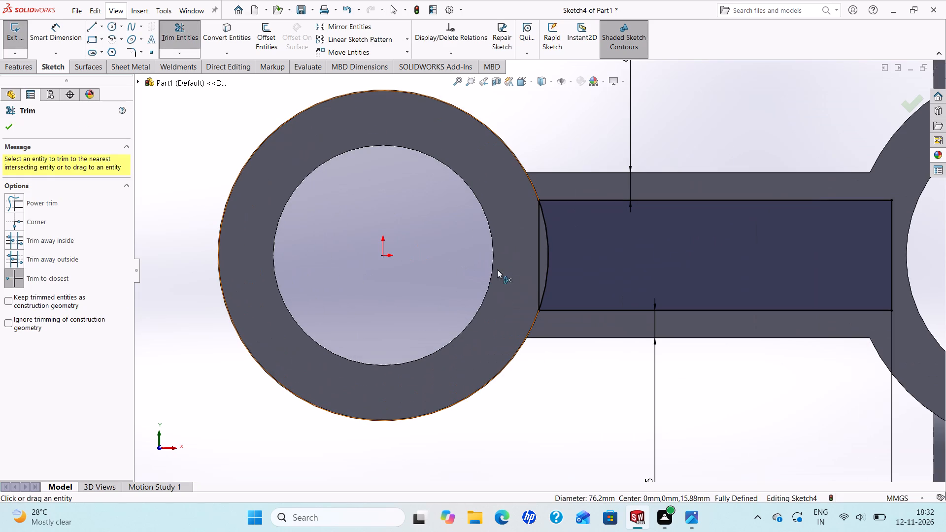
left_click(538, 261)
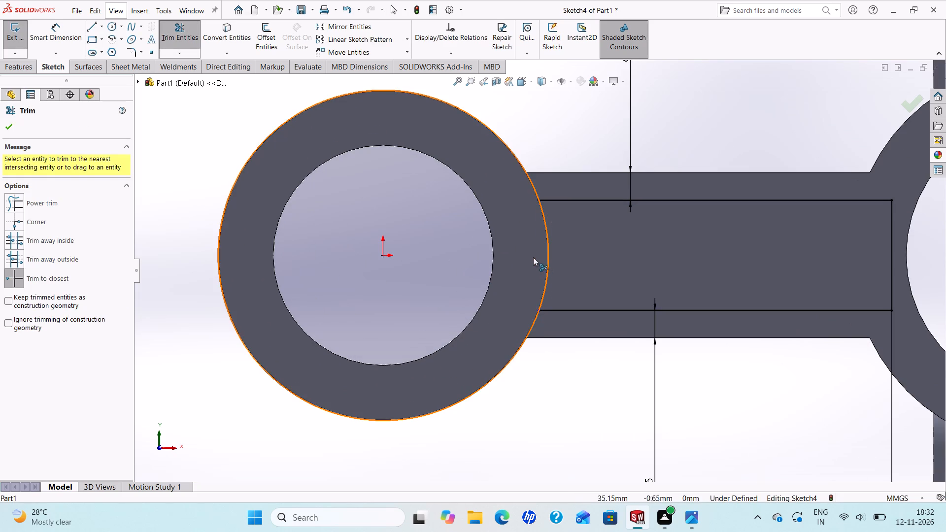
scroll(529, 254, "up", 4)
left_click(500, 194)
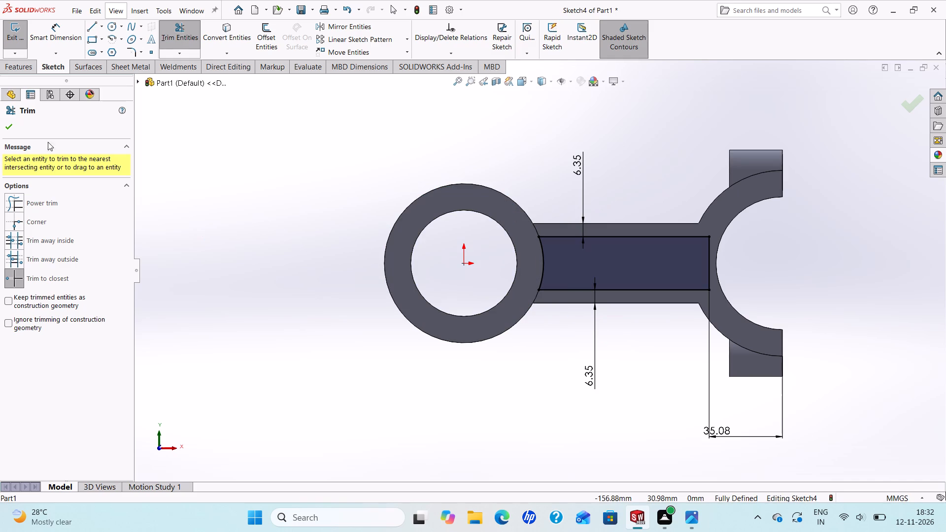
left_click(12, 130)
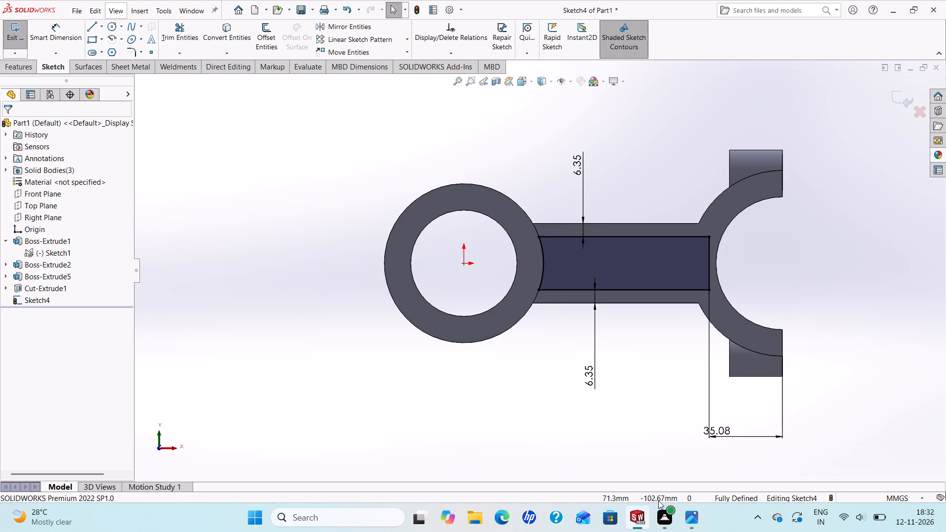
Check the reference drawing and fillet all four corners of the recess profile with a 2.54 mm sketch radius.
left_click(684, 520)
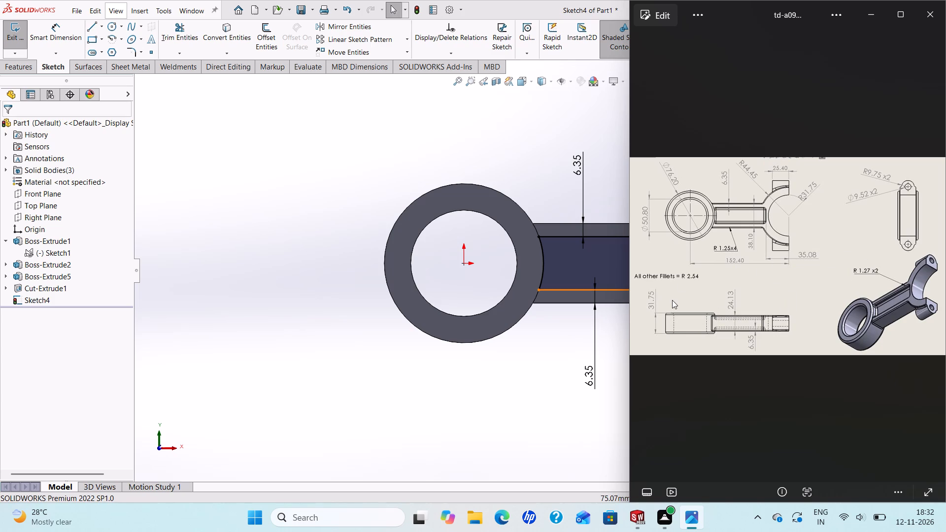
scroll(520, 275, "up", 4)
scroll(619, 303, "down", 1)
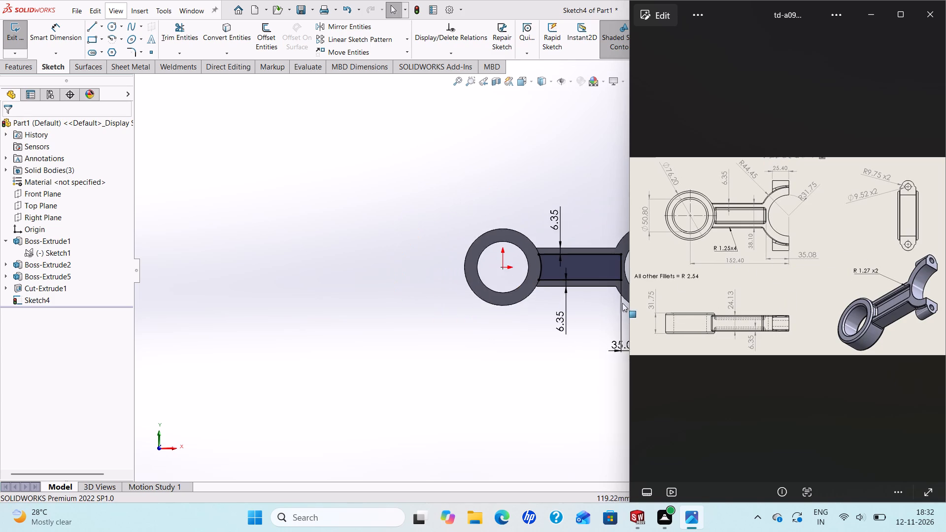
scroll(622, 303, "down", 1)
scroll(599, 291, "up", 3)
scroll(588, 275, "down", 3)
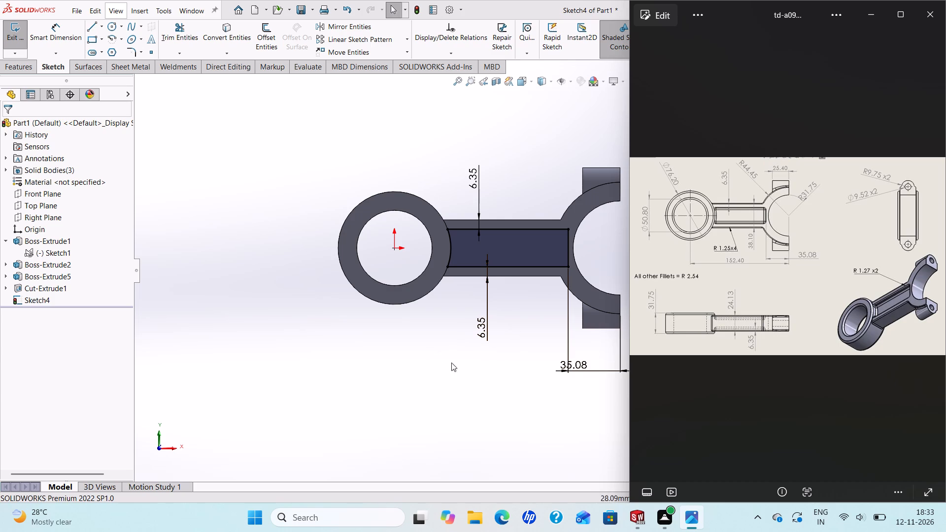
left_click(137, 48)
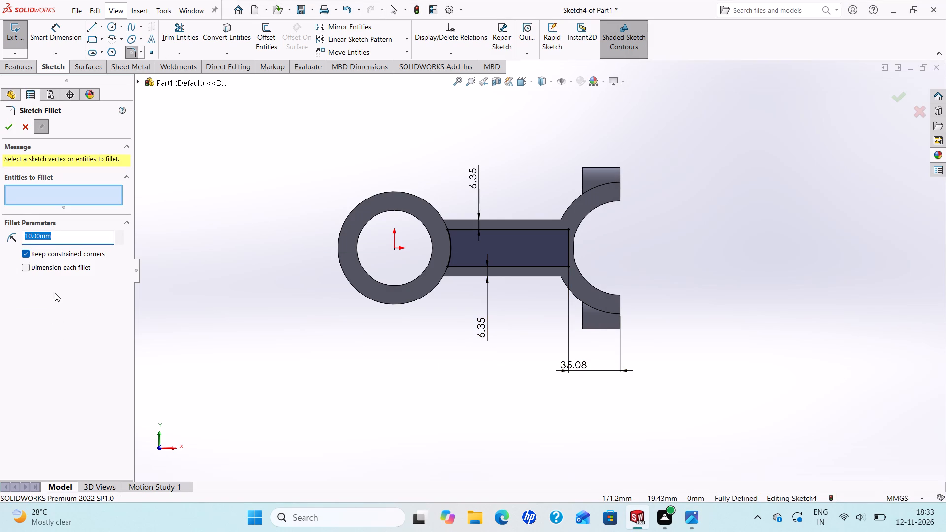
type("2.54")
key("Return")
left_click(569, 228)
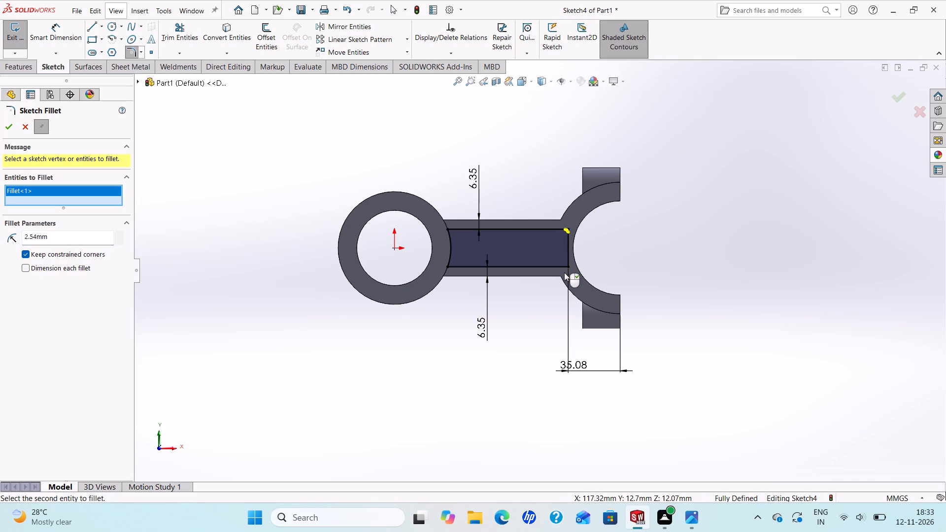
left_click(567, 267)
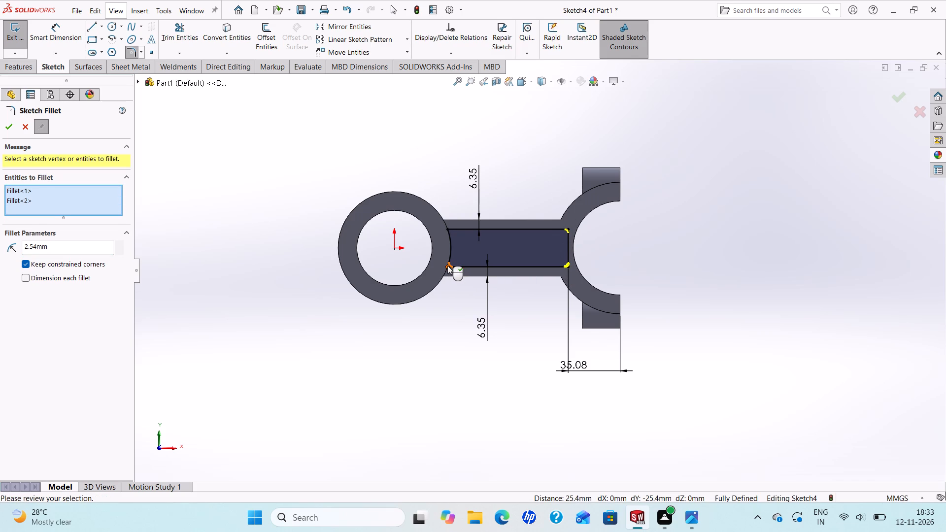
left_click(447, 266)
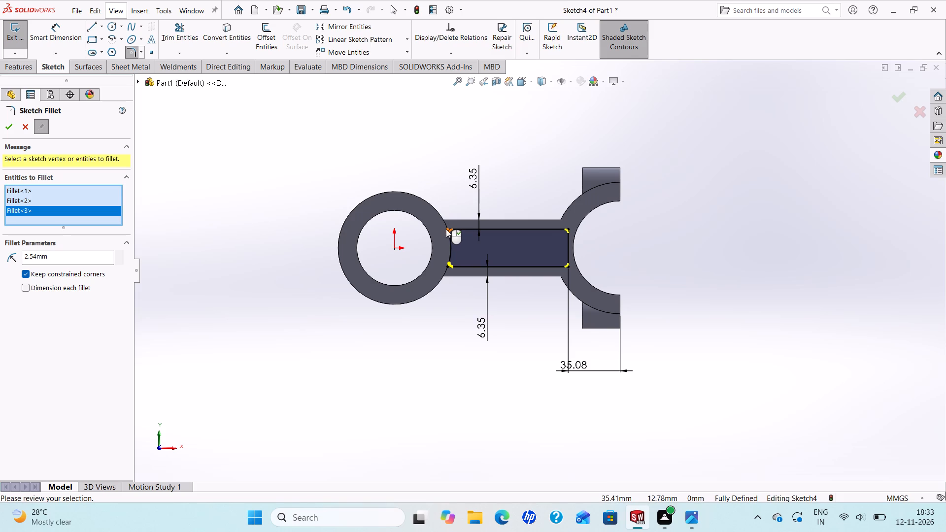
left_click(446, 229)
left_click(9, 126)
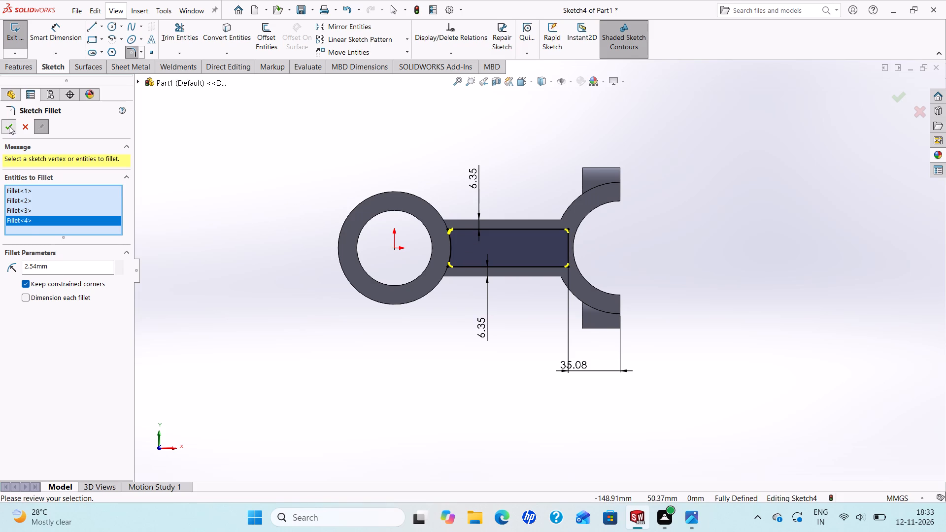
left_click(8, 129)
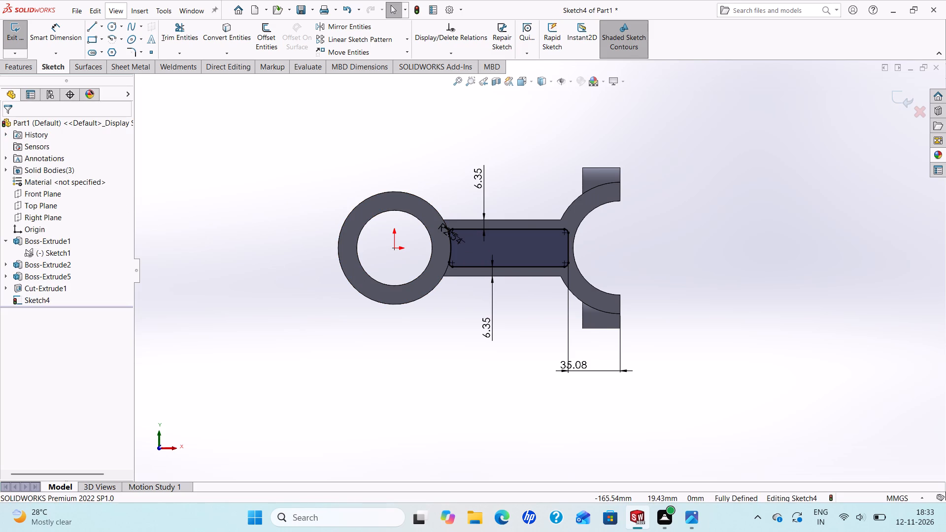
Cut-extrude the filleted recess profile into the shank with a blind depth of 6.35 mm.
left_click(18, 68)
left_click(162, 42)
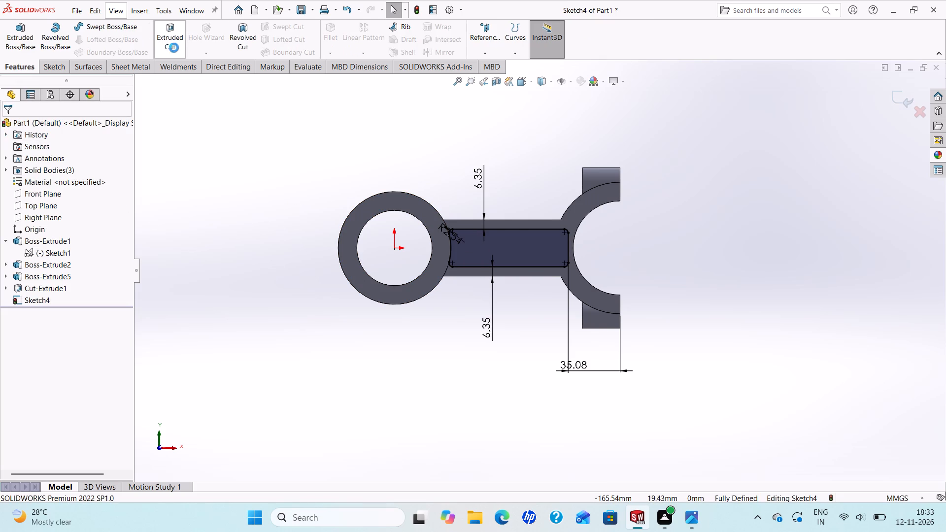
middle_click_drag(420, 320, 399, 276)
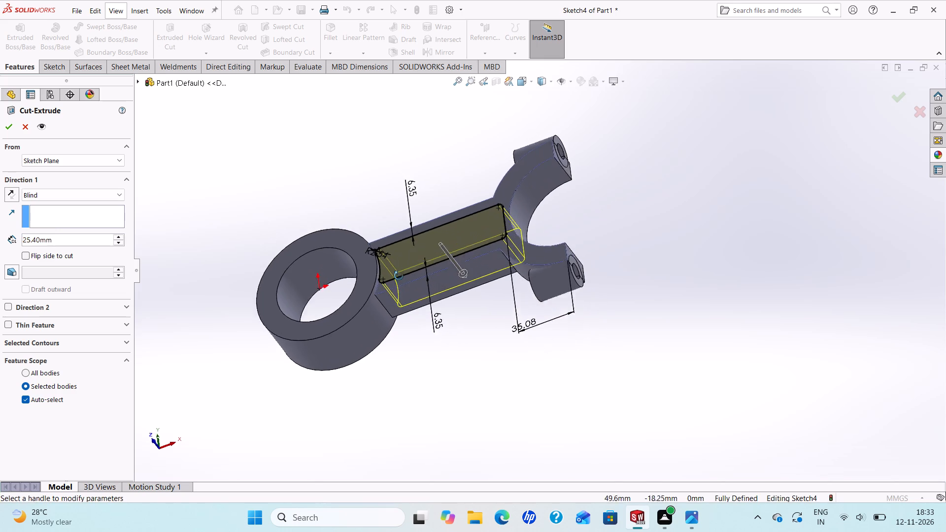
middle_click_drag(399, 276, 420, 204)
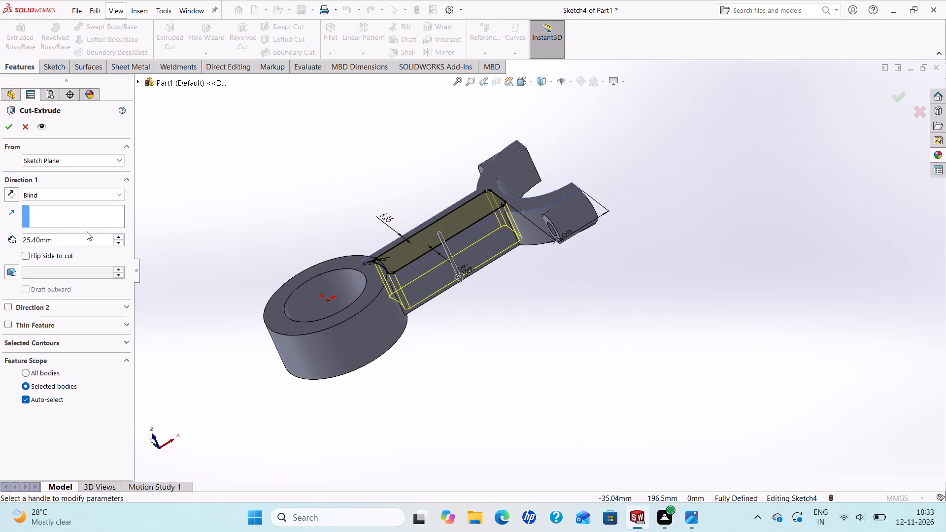
left_click(53, 239)
left_click_drag(53, 239, 0, 249)
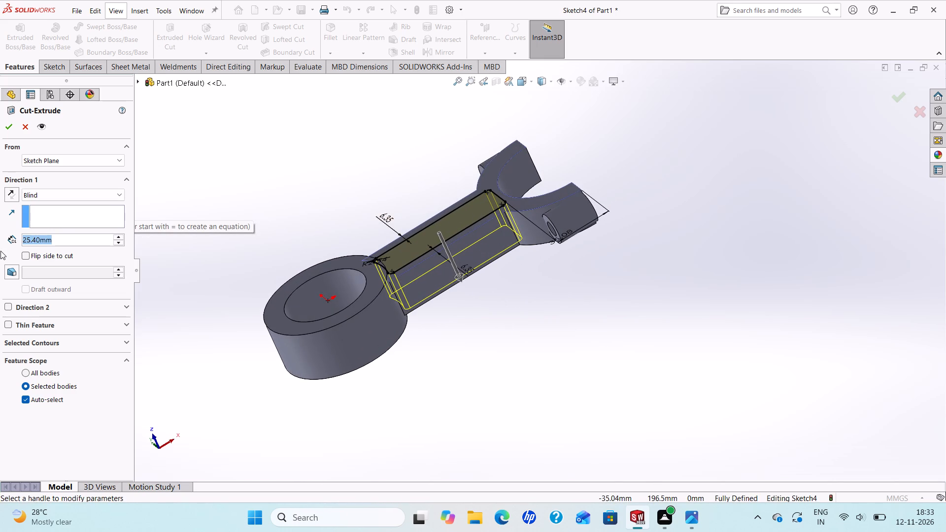
type("6.35")
key("Return")
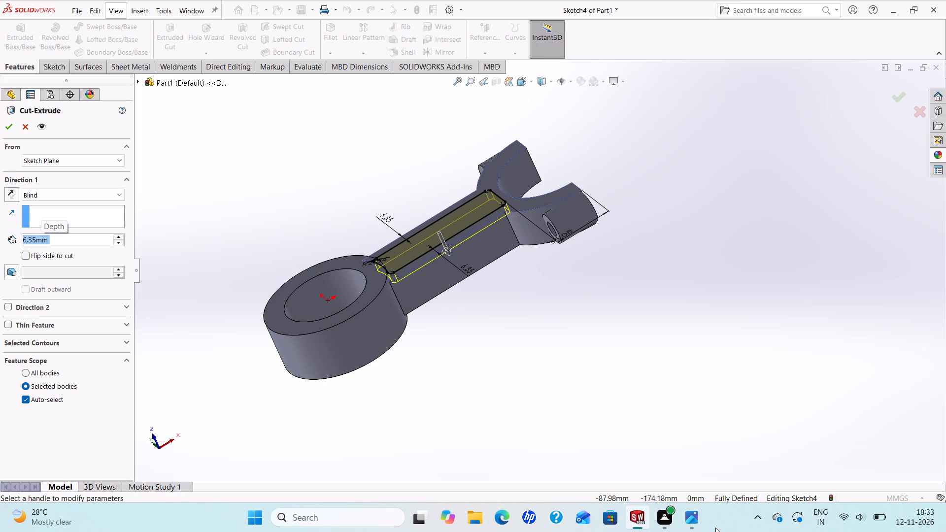
left_click(696, 514)
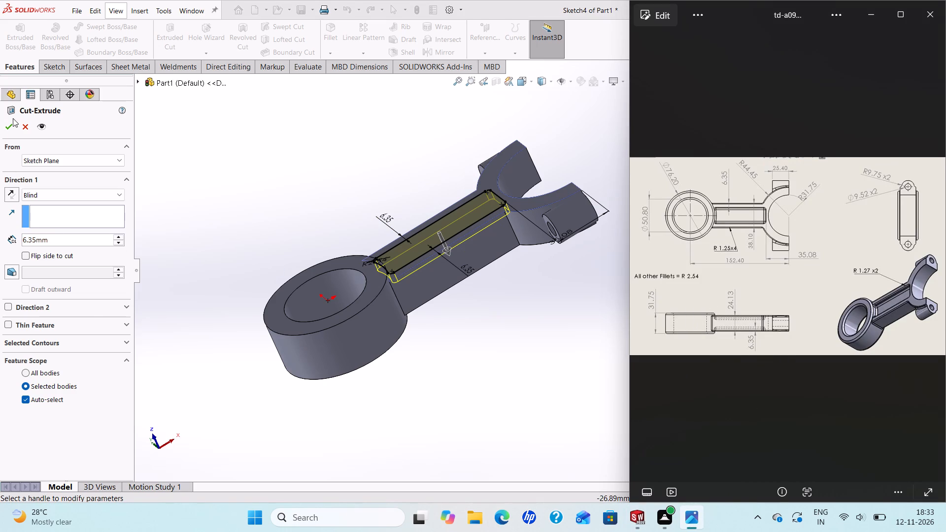
left_click(6, 130)
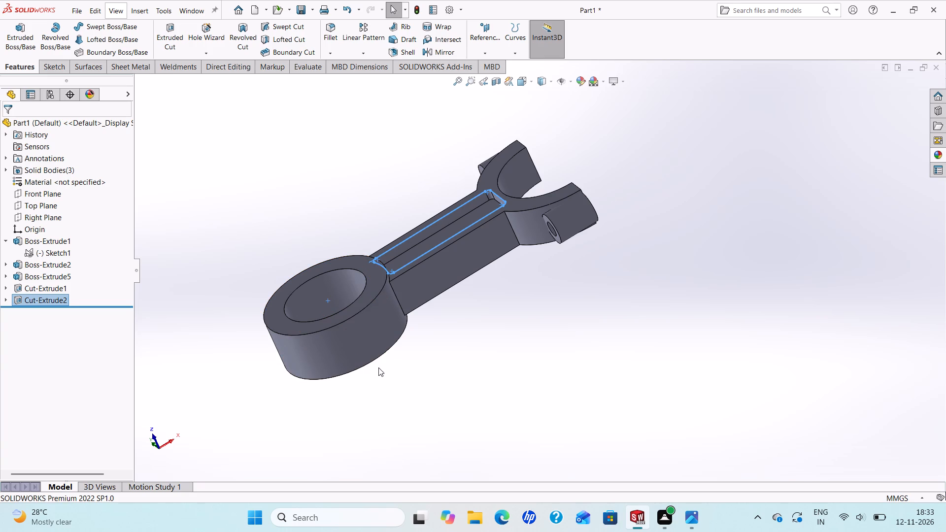
key("Escape")
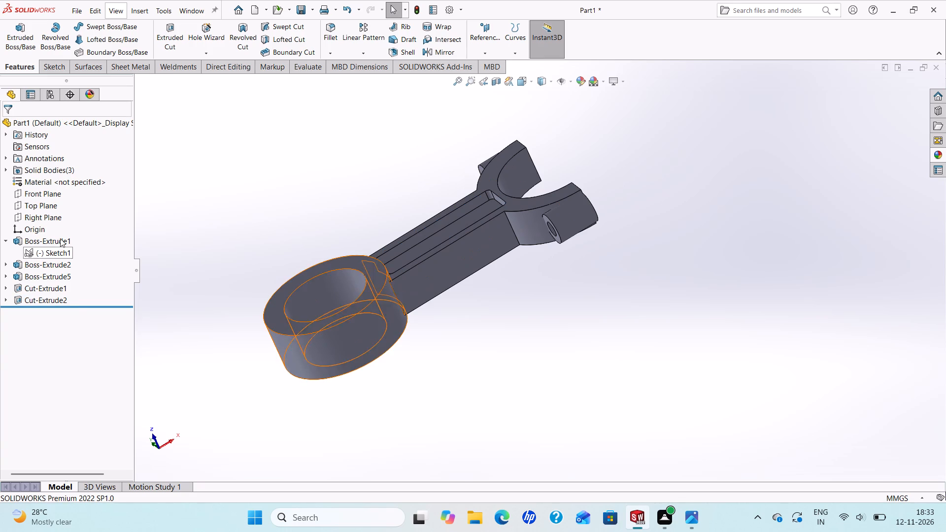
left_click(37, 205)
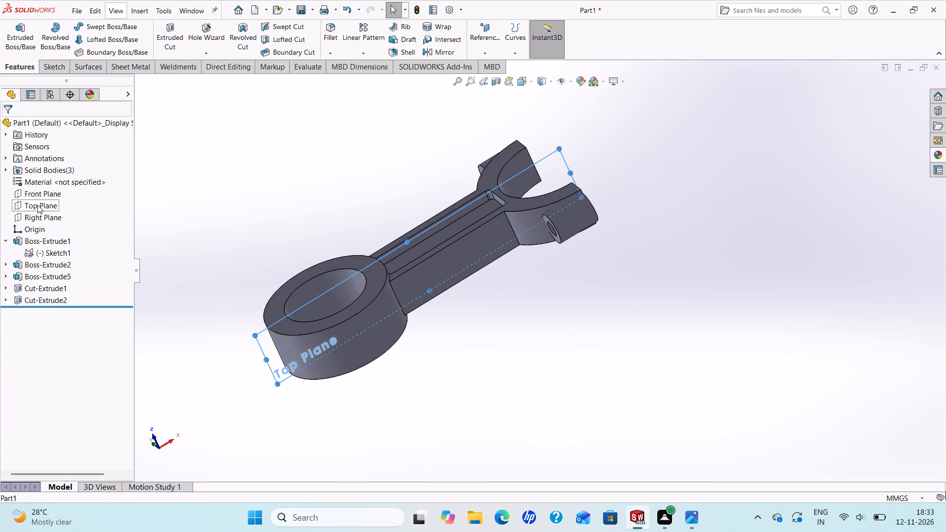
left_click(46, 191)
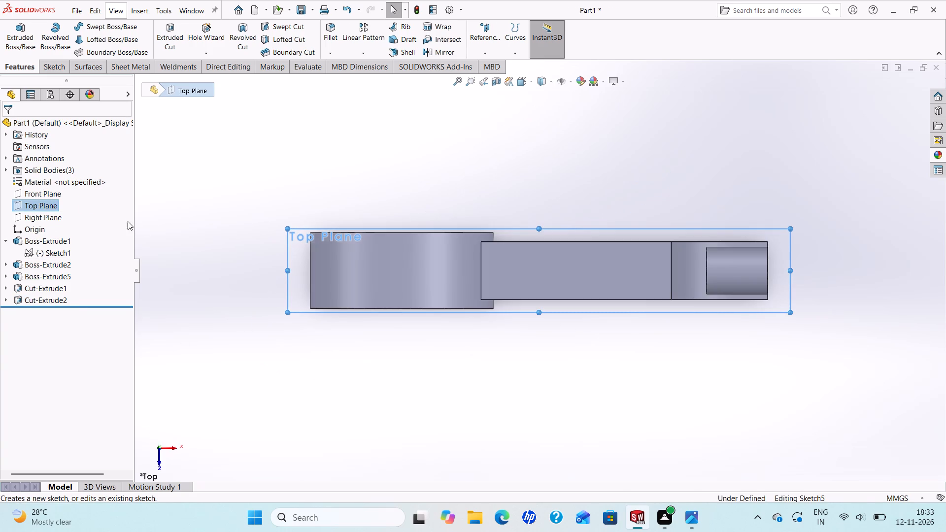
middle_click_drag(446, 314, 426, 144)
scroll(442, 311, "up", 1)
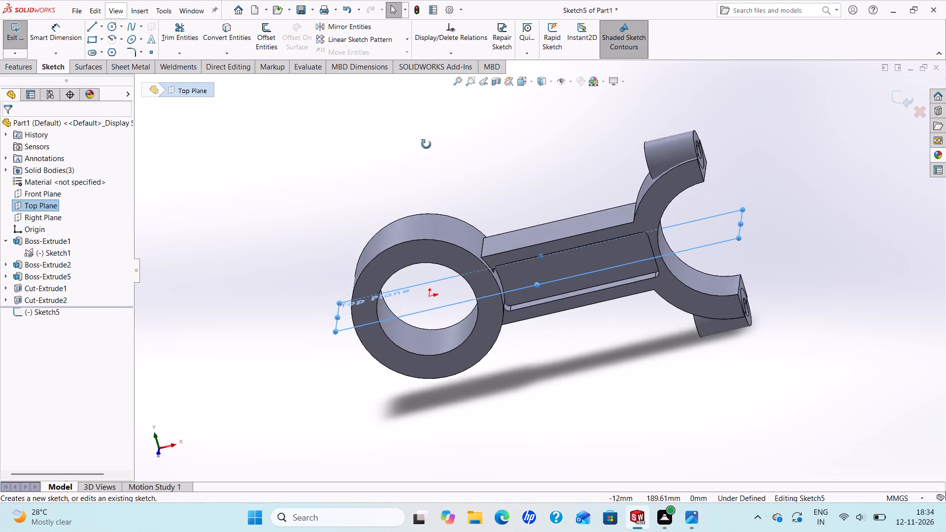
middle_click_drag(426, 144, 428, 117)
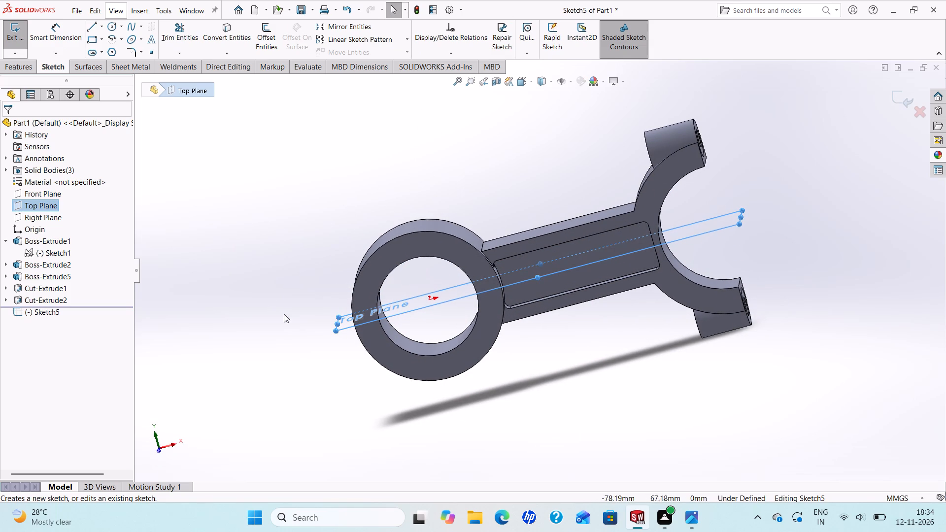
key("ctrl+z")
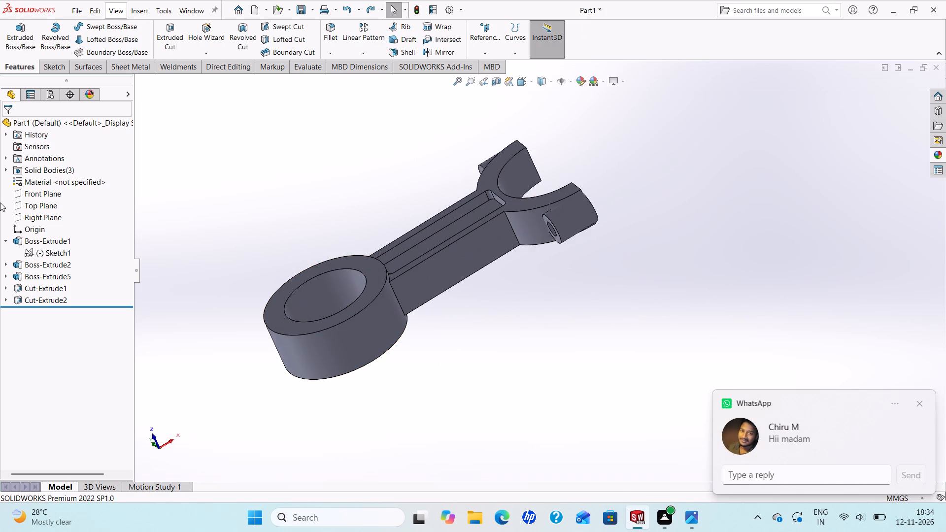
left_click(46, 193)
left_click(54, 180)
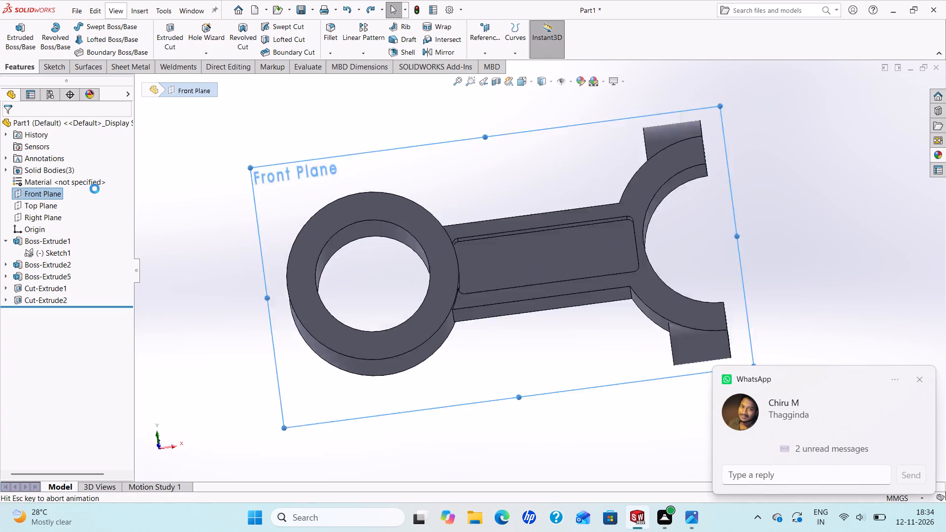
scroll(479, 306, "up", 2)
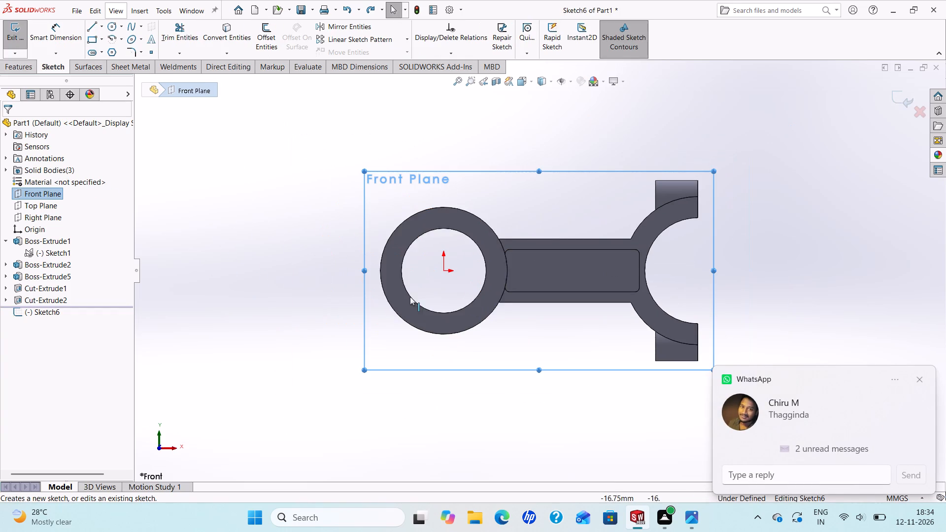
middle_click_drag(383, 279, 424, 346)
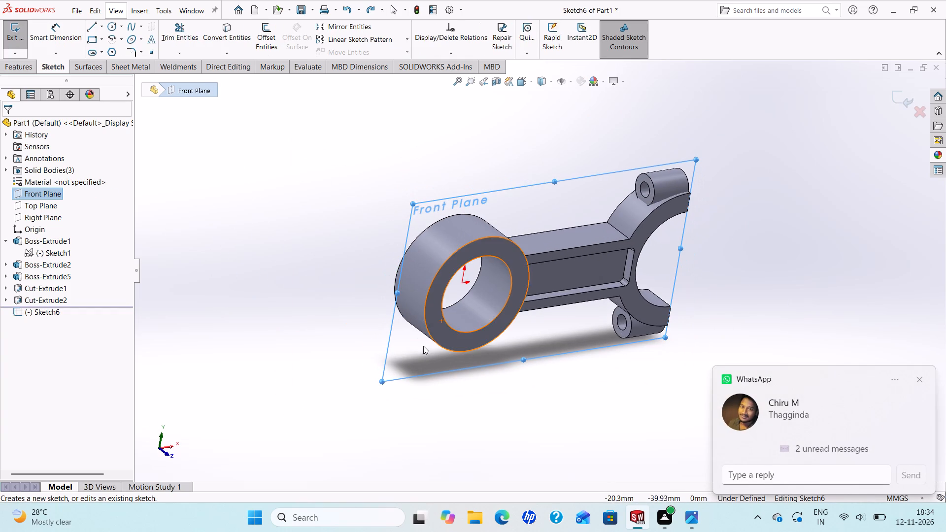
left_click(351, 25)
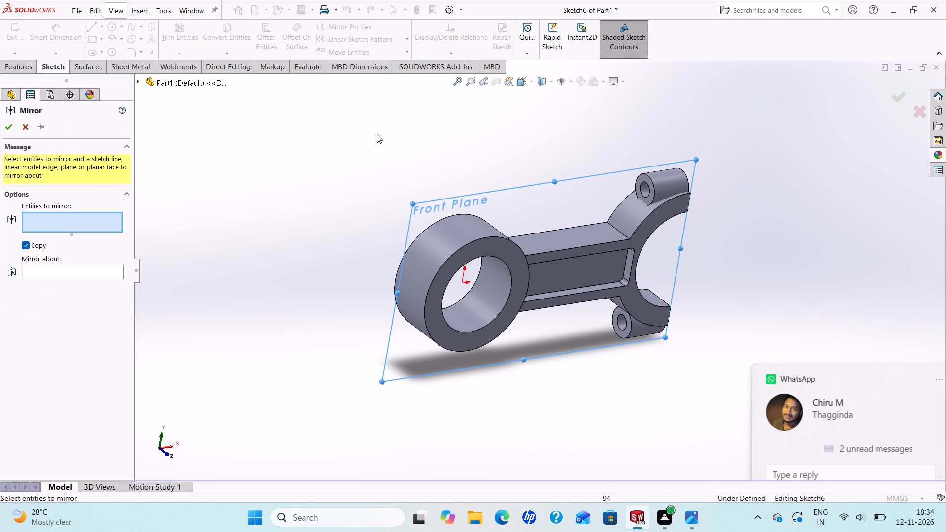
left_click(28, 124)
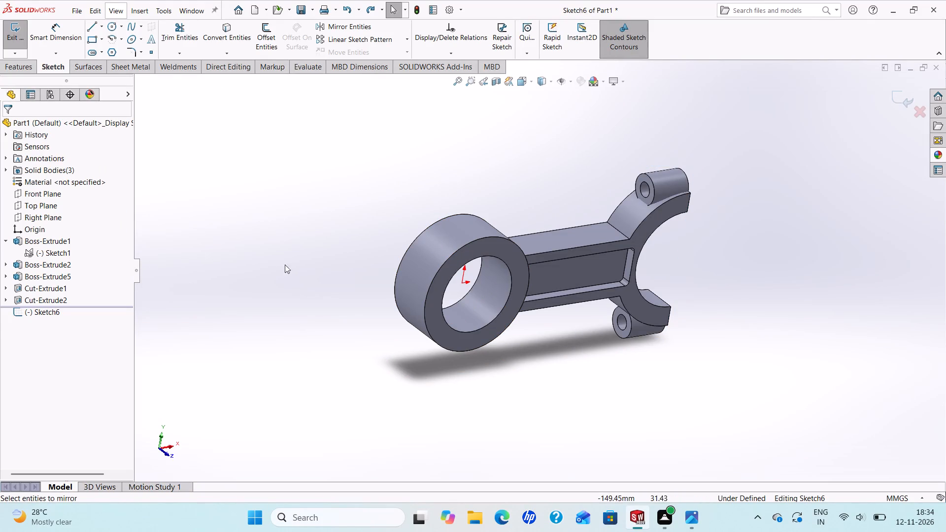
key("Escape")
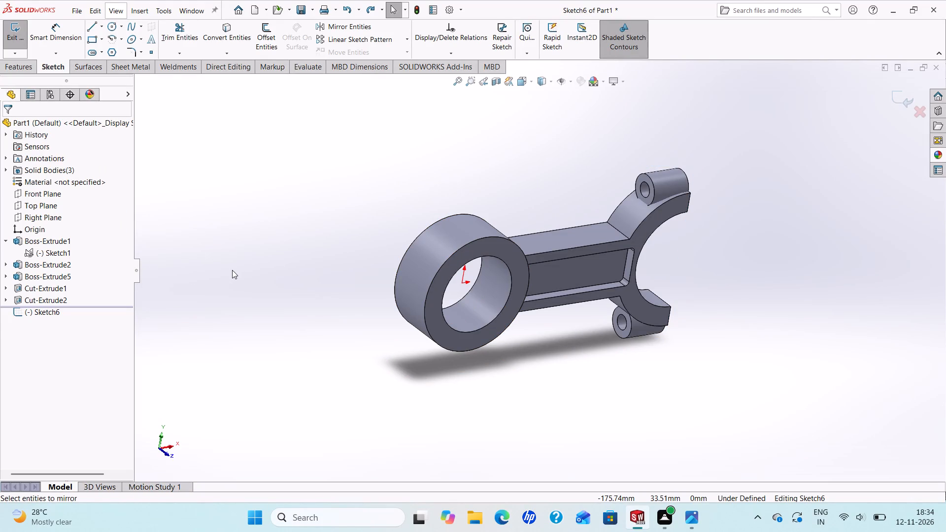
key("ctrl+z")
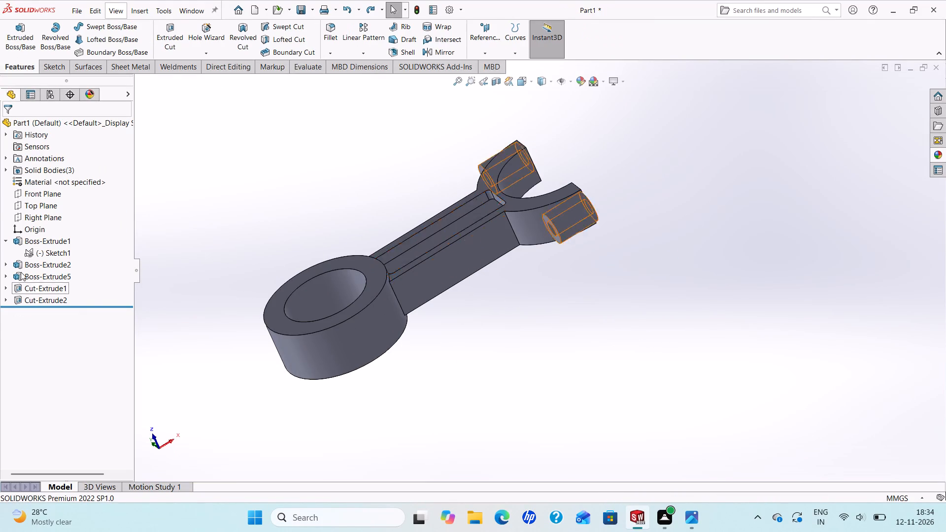
Mirror the shank recess cut about the Front Plane to the opposite face of the shank.
left_click(442, 54)
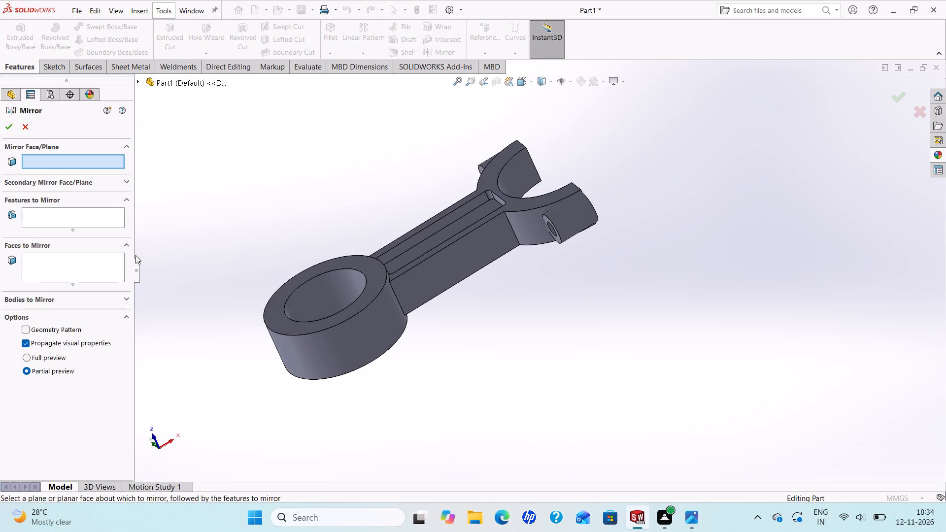
left_click(139, 82)
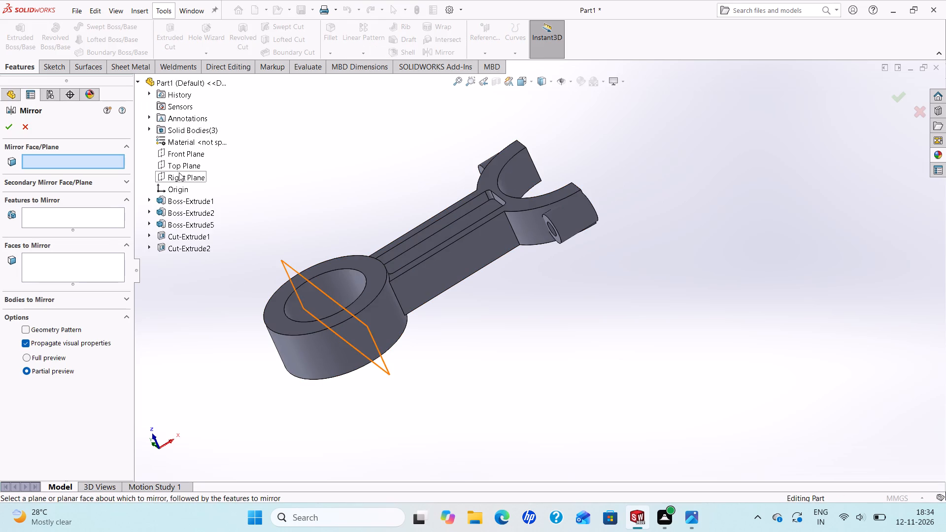
left_click(178, 156)
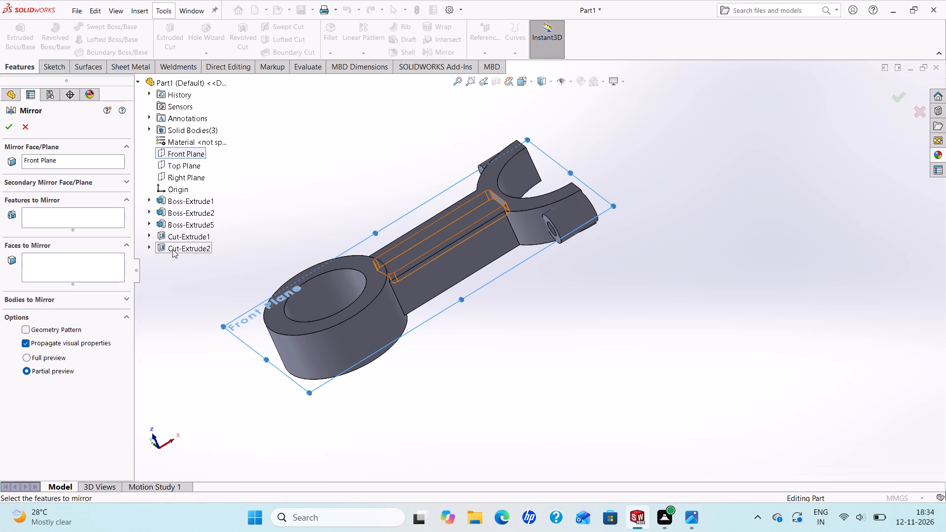
left_click(173, 246)
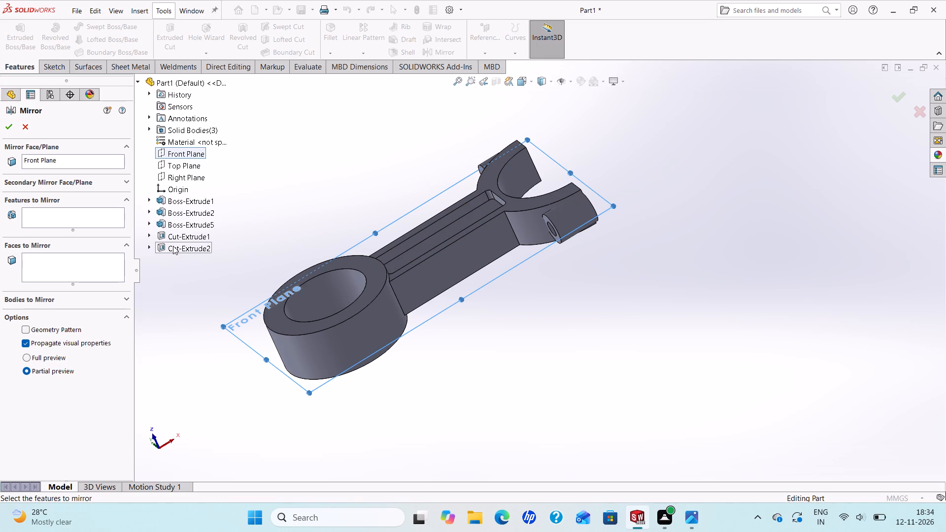
left_click(85, 217)
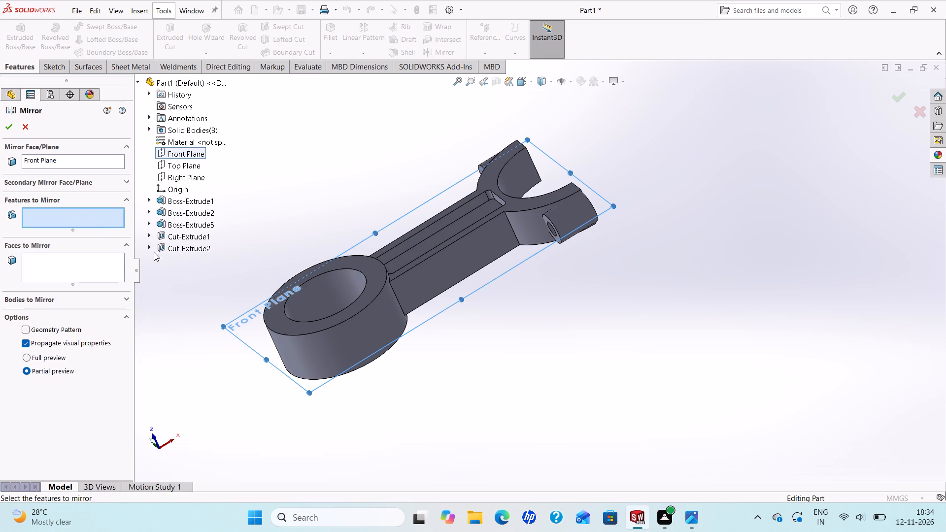
left_click(172, 249)
middle_click_drag(265, 256, 396, 261)
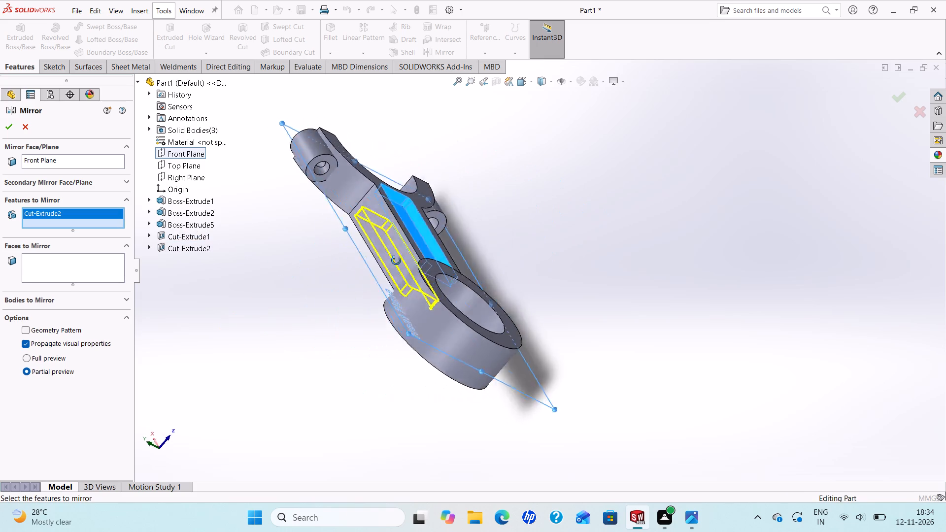
middle_click_drag(396, 261, 413, 244)
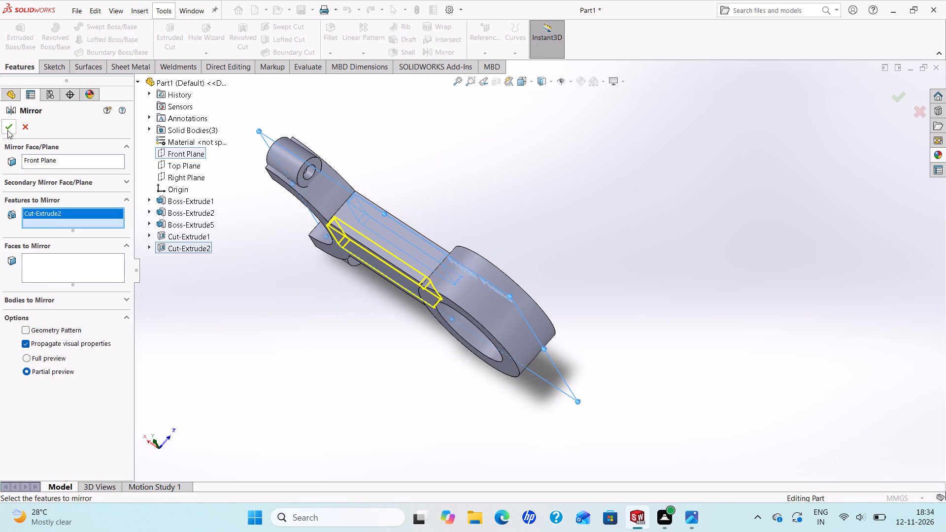
left_click(7, 130)
Inspect the recesses on both shank faces and check the fillet callouts in the reference drawing.
middle_click_drag(323, 297, 382, 142)
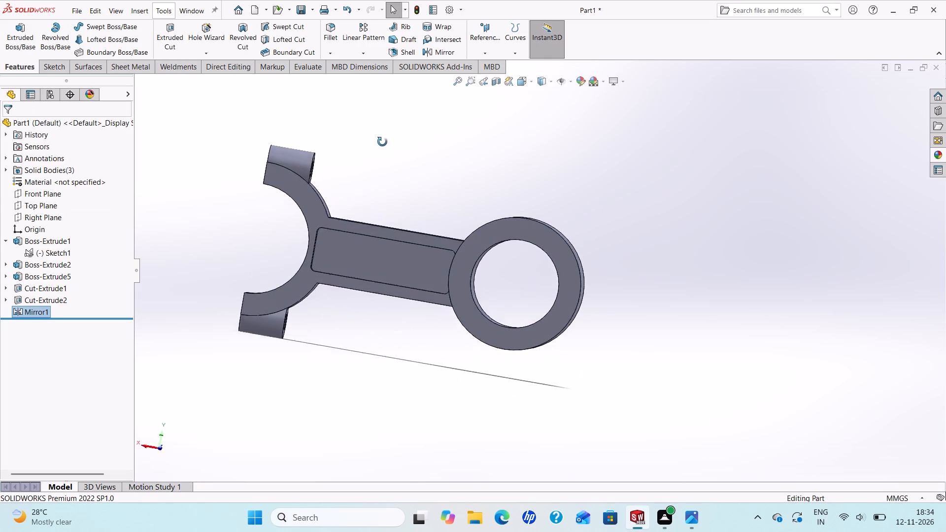
middle_click_drag(382, 142, 411, 112)
scroll(445, 218, "up", 2)
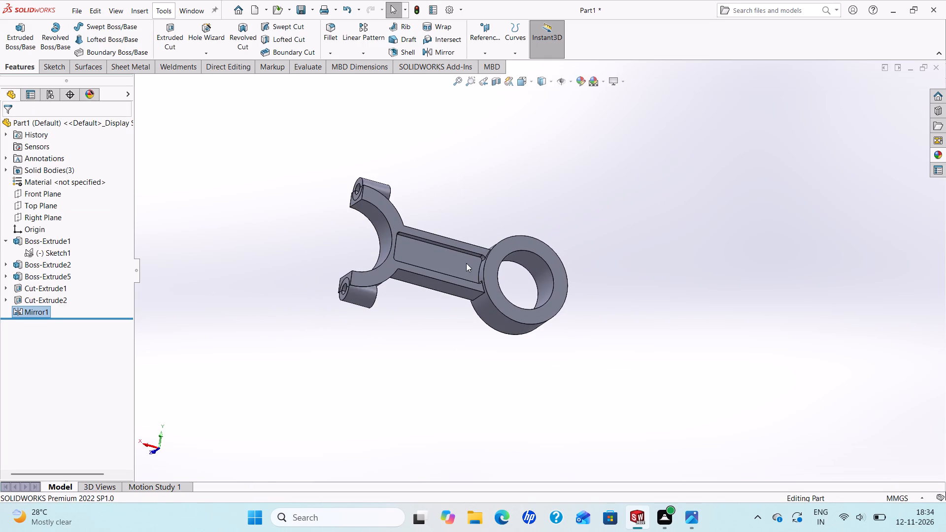
middle_click_drag(466, 263, 450, 237)
scroll(435, 197, "up", 1)
middle_click_drag(544, 256, 460, 314)
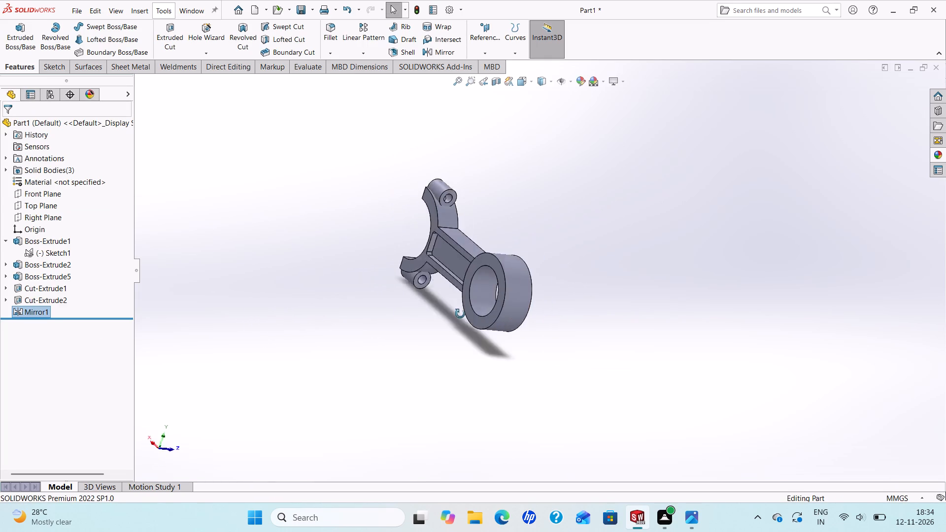
middle_click_drag(460, 314, 311, 251)
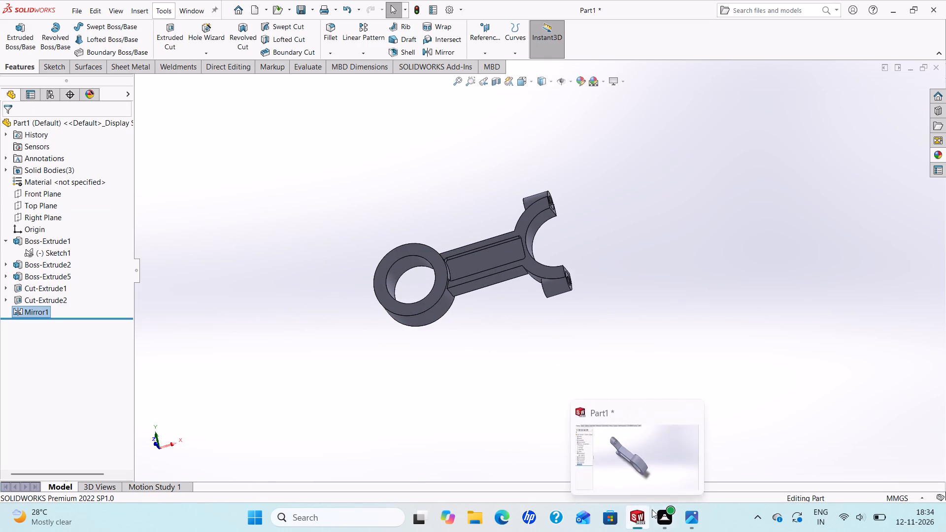
left_click(688, 518)
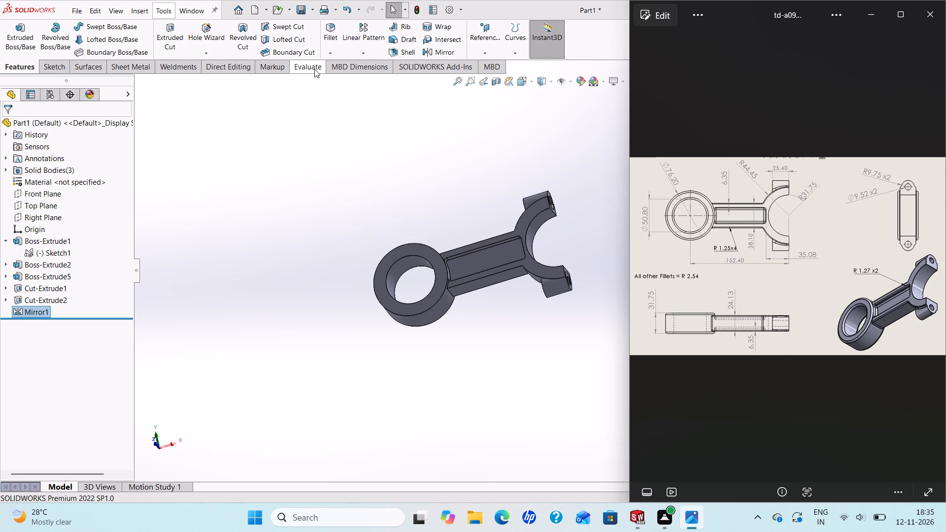
Fillet the shank's two long outer edges and the fork's two outer arc edges on one face with a 1.25 mm radius.
left_click(332, 51)
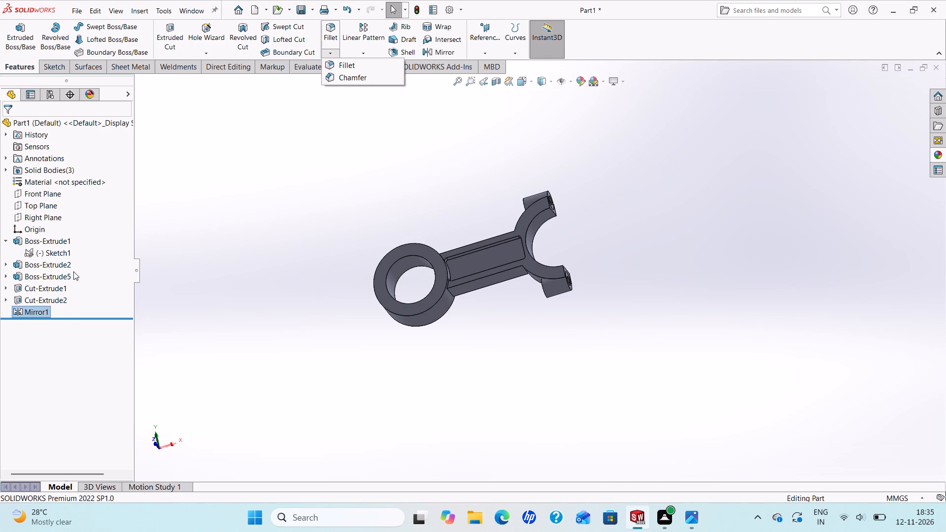
left_click(337, 66)
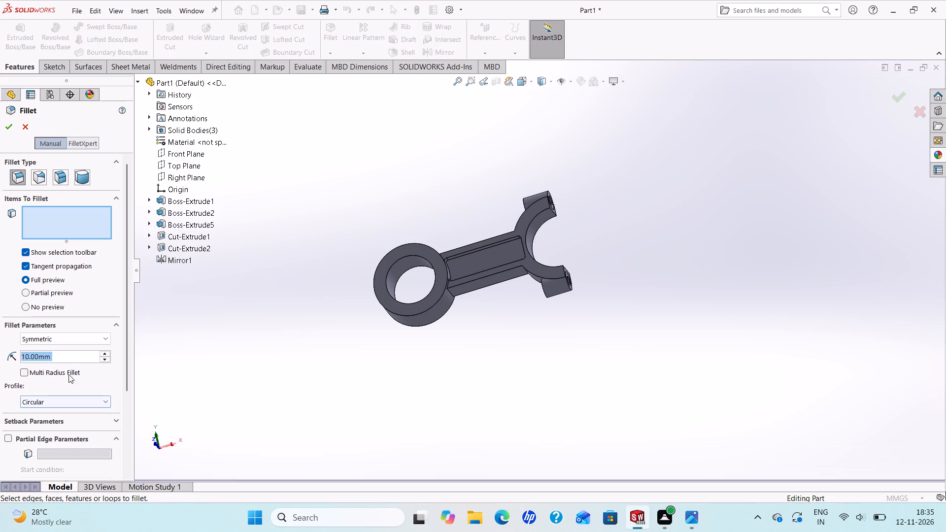
type("1.25")
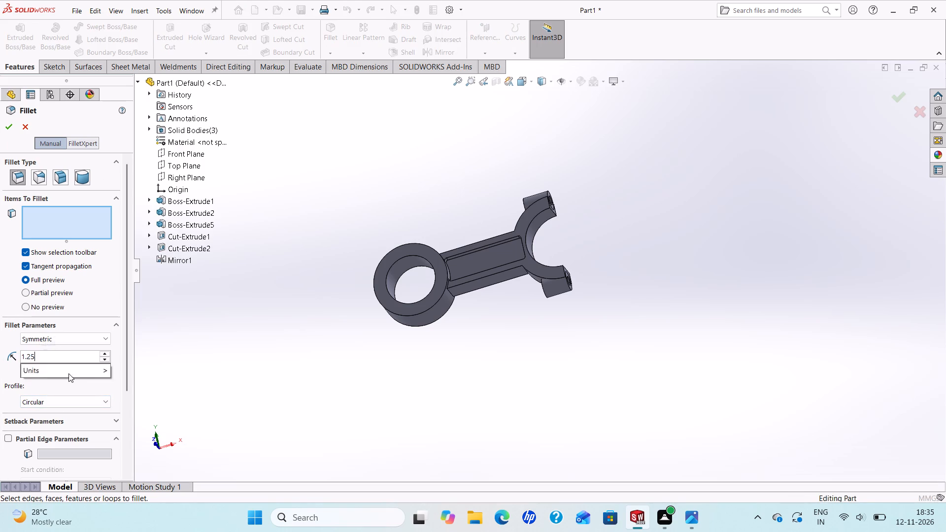
key("Return")
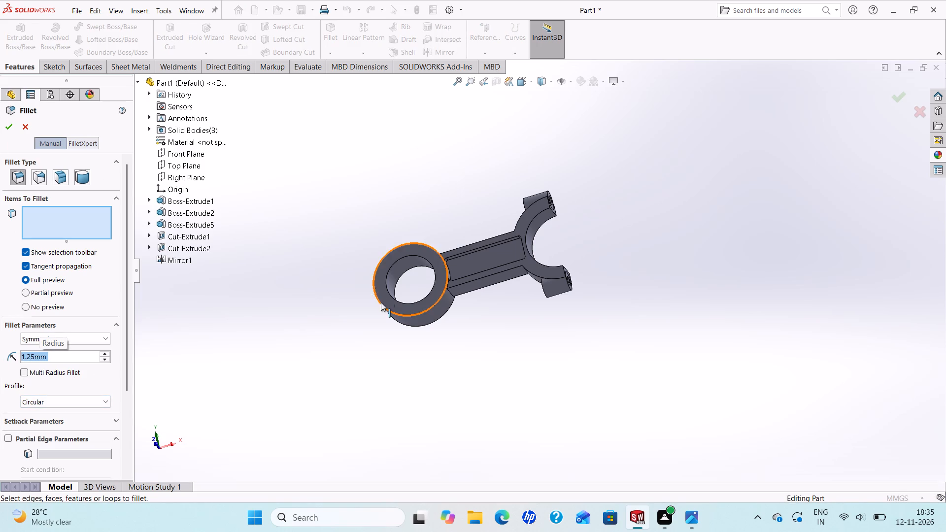
scroll(477, 279, "down", 3)
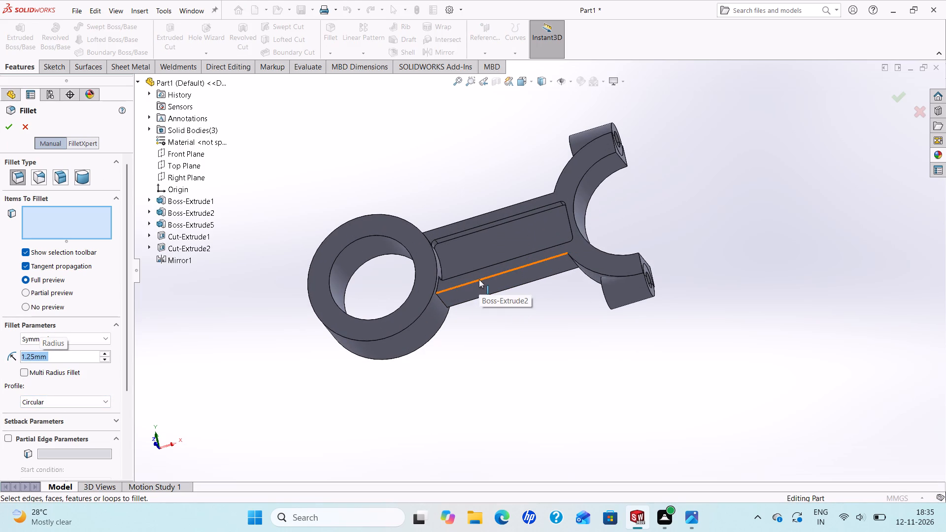
left_click(479, 279)
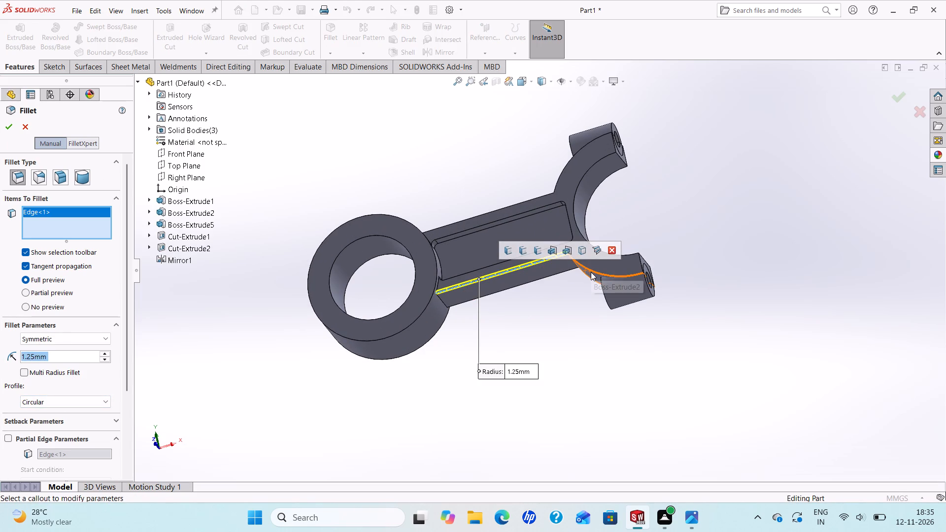
left_click(591, 272)
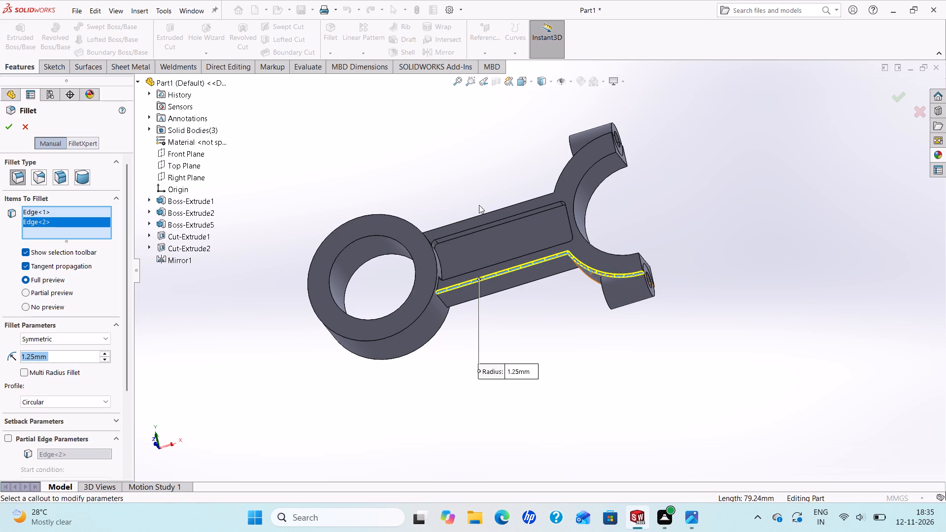
scroll(475, 200, "up", 2)
scroll(480, 204, "down", 3)
left_click(496, 266)
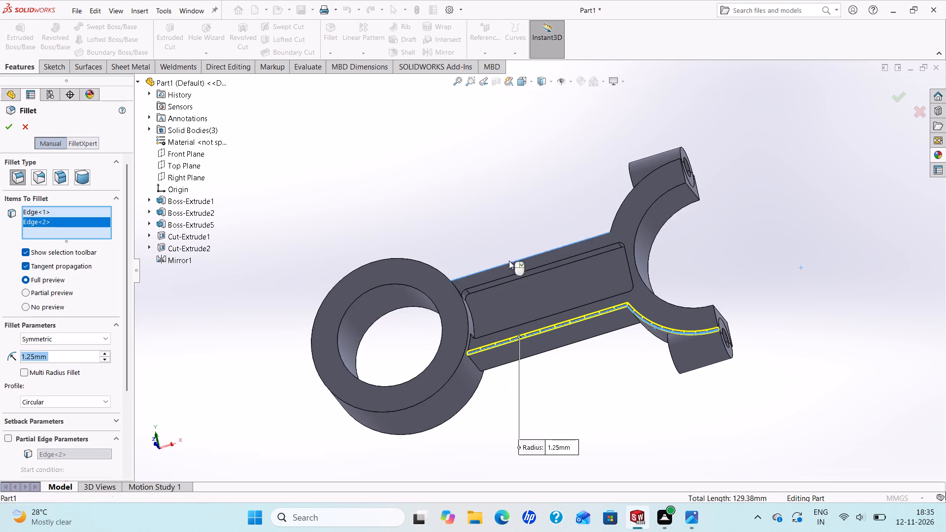
left_click(617, 214)
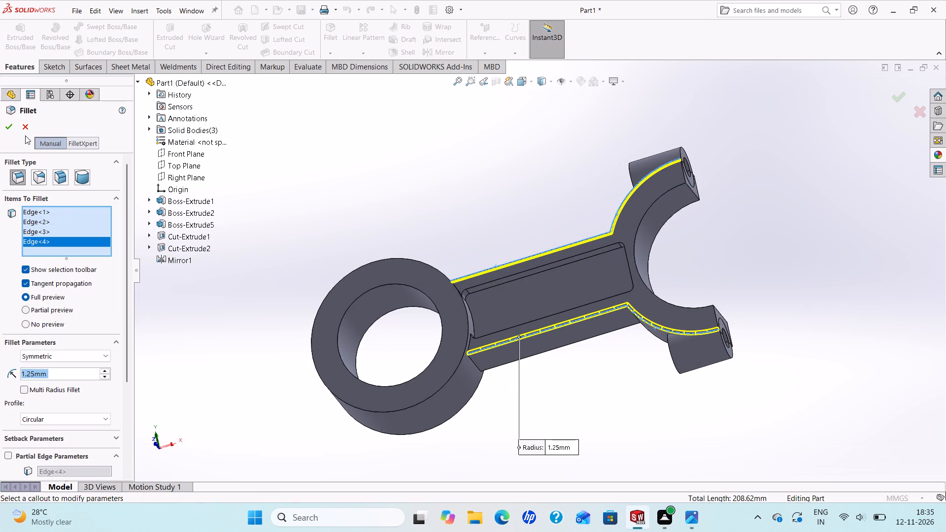
left_click(13, 127)
Check the reference drawing and fillet the rim of the shank recess on the same face with a 1.27 mm radius.
scroll(387, 313, "up", 2)
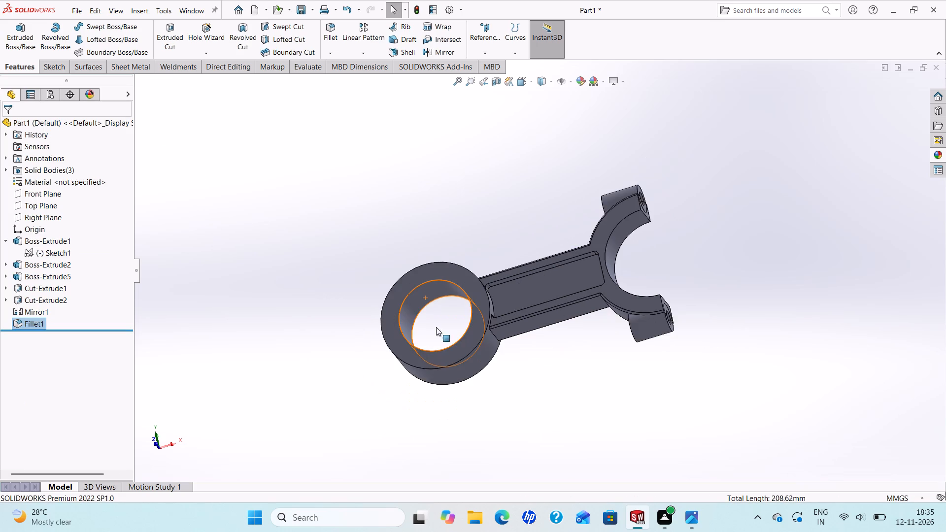
scroll(492, 347, "down", 2)
middle_click_drag(500, 347, 479, 286)
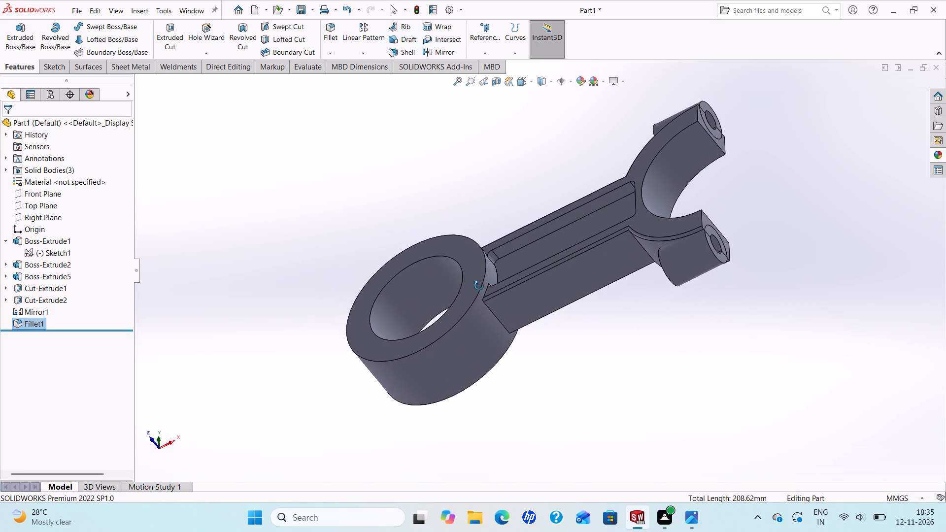
middle_click_drag(479, 286, 505, 322)
left_click(690, 519)
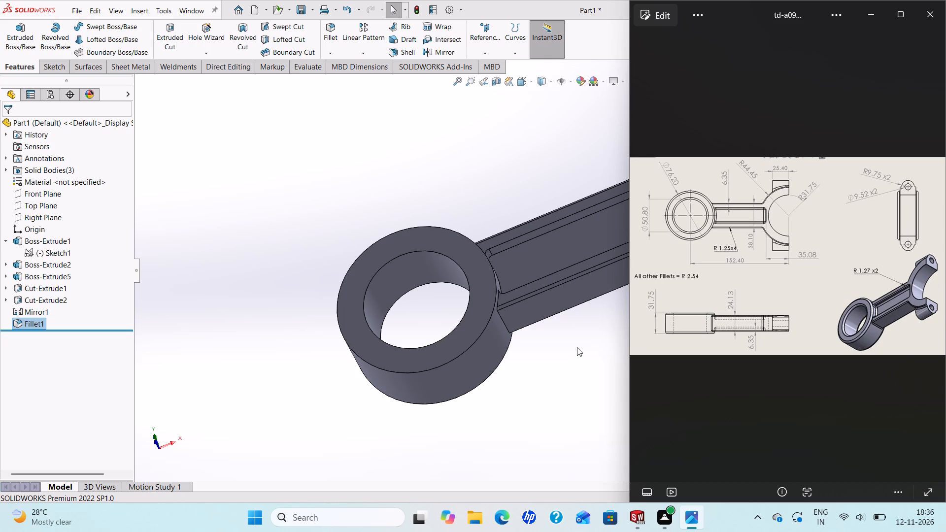
left_click(604, 343)
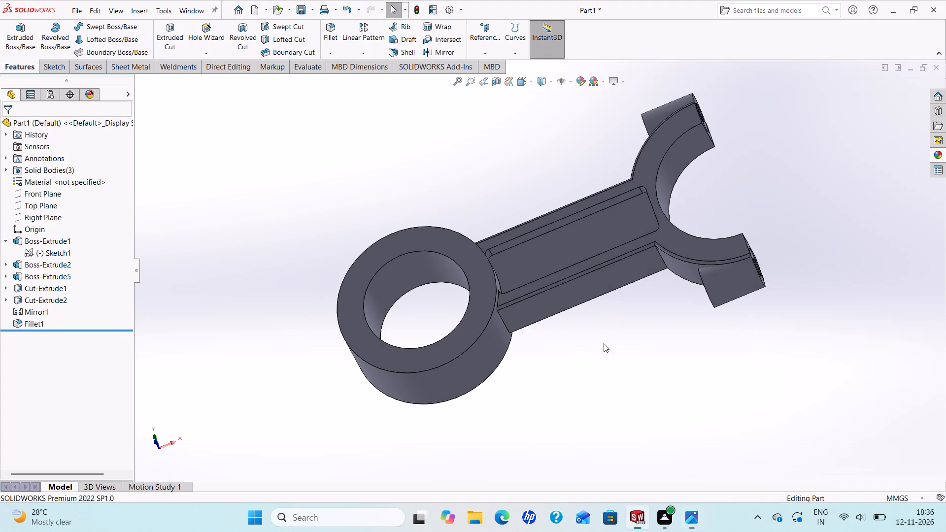
scroll(636, 291, "up", 2)
scroll(670, 279, "down", 2)
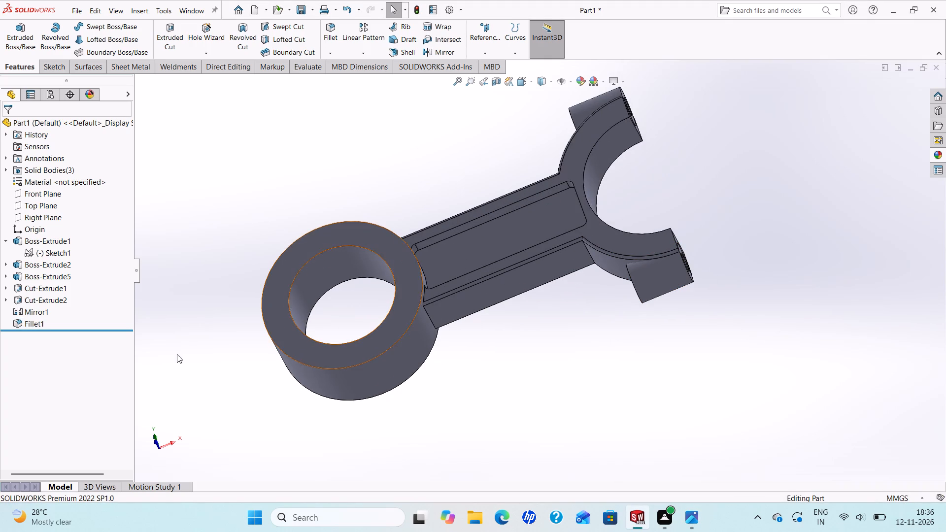
left_click(329, 58)
left_click(336, 66)
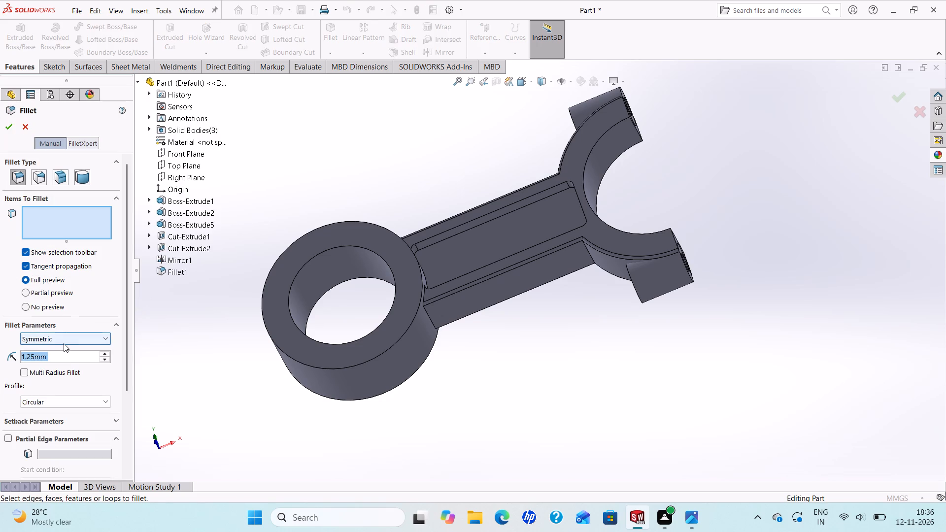
type("1.27")
key("Return")
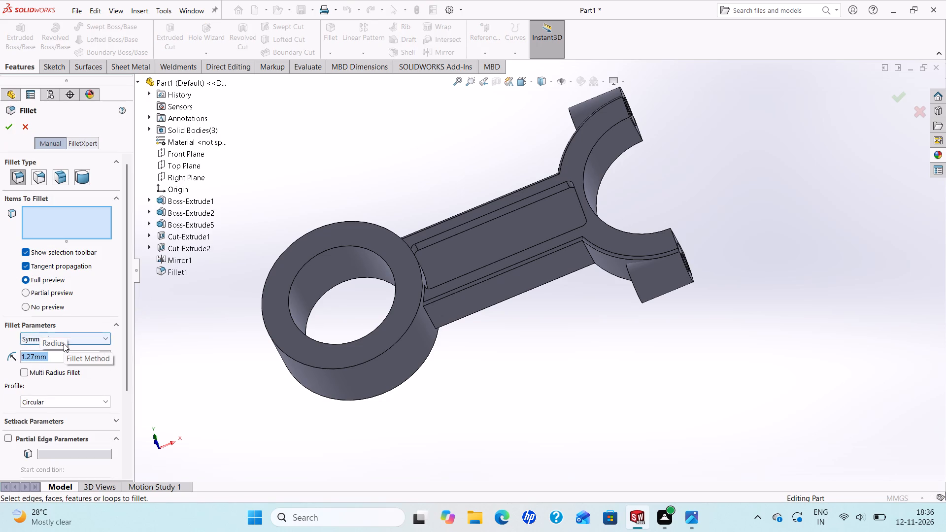
left_click(455, 279)
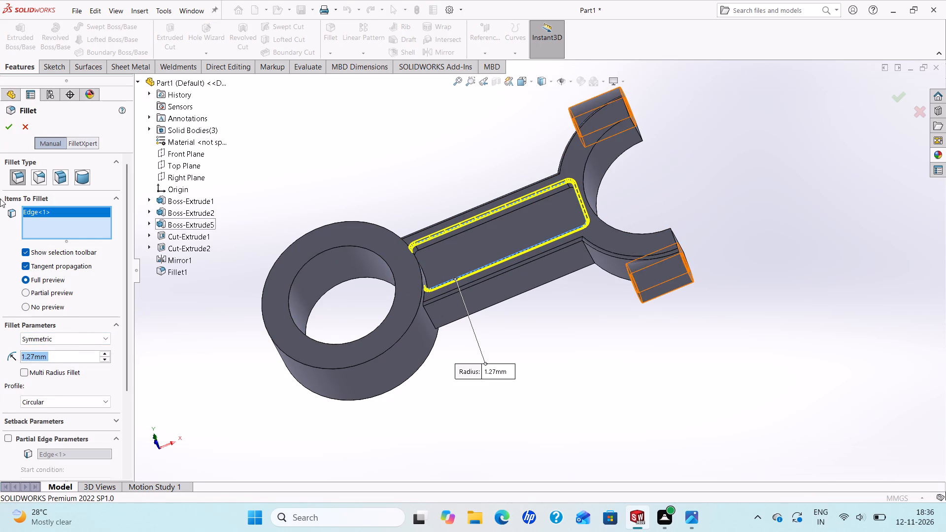
left_click(9, 128)
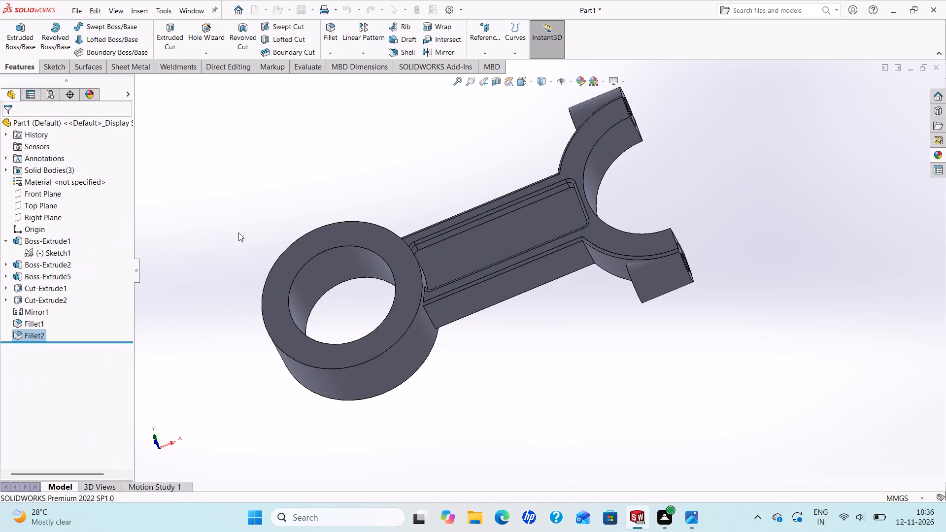
Check the reference drawing and fillet the big-end ring's inner and outer circular edges on one face with a 2.54 mm radius.
middle_click_drag(295, 251, 353, 289)
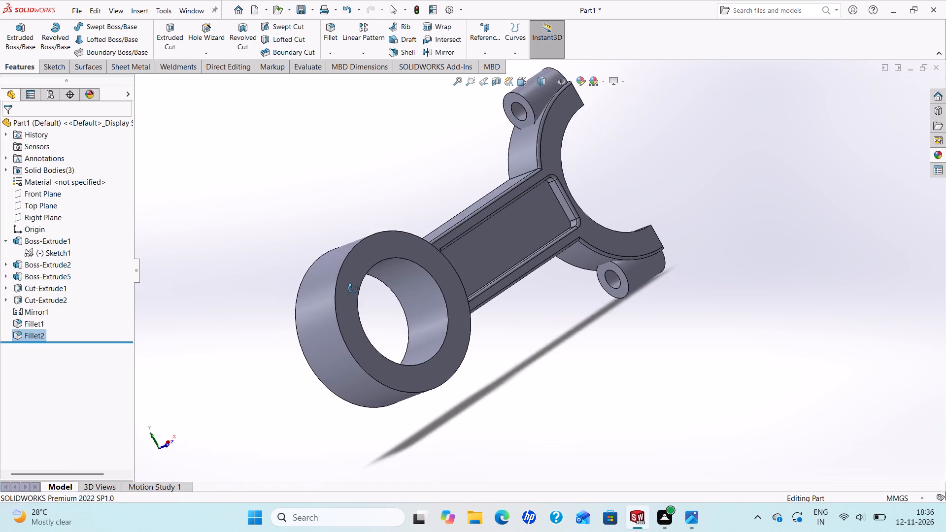
middle_click_drag(353, 289, 288, 233)
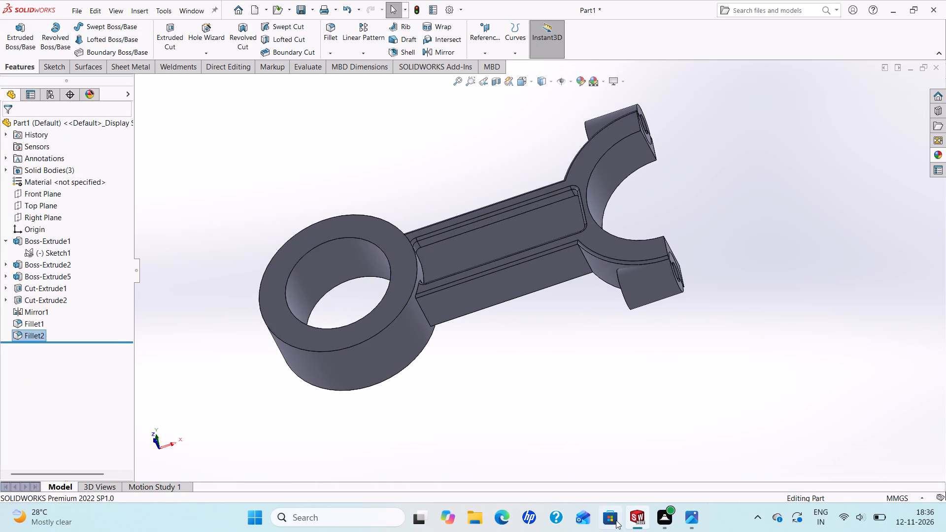
left_click(690, 519)
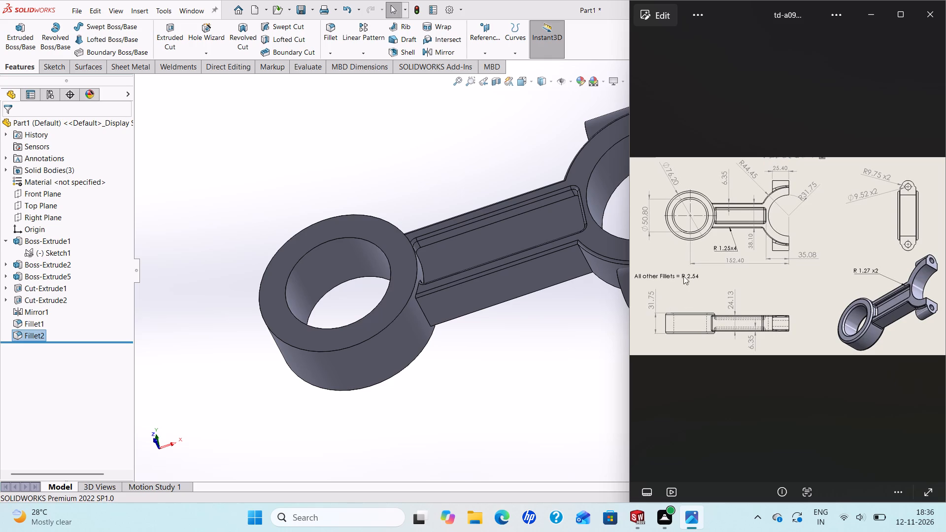
left_click(334, 55)
left_click(339, 67)
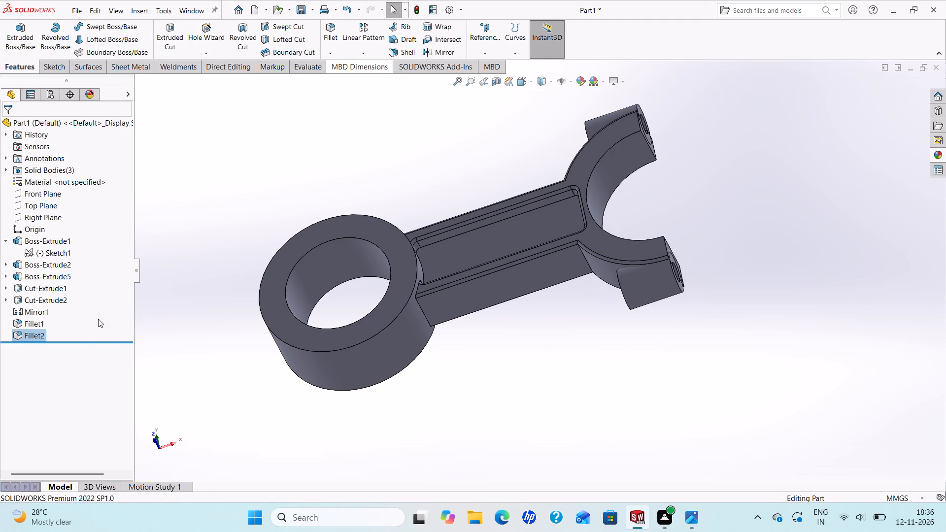
type("2.54")
key("Return")
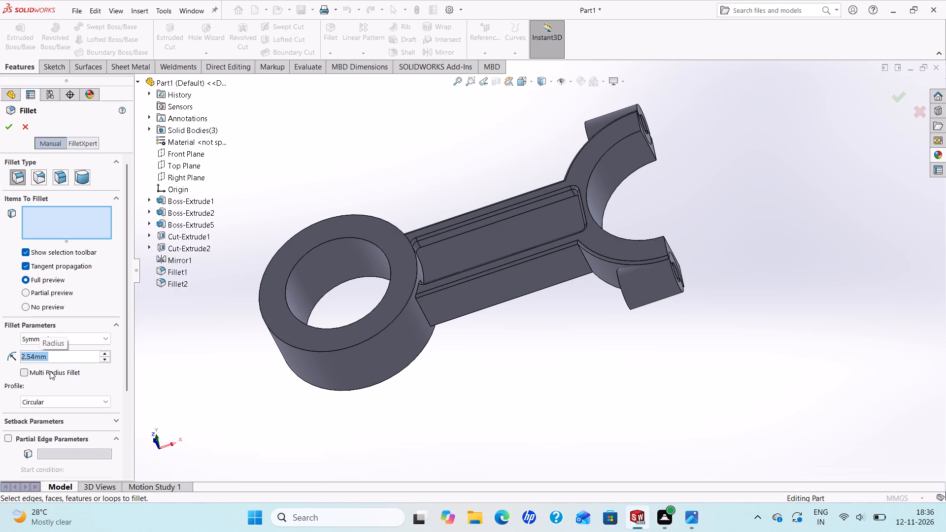
left_click(291, 270)
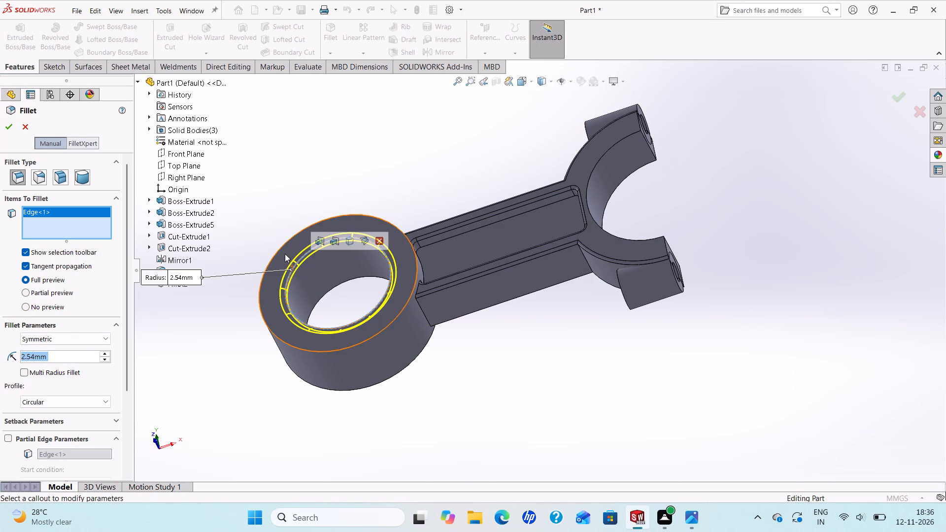
left_click(279, 247)
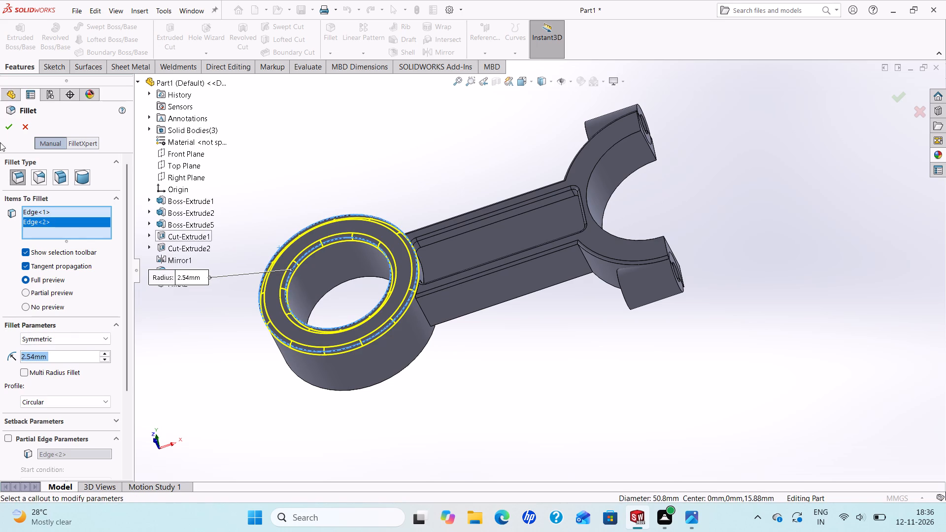
left_click(11, 120)
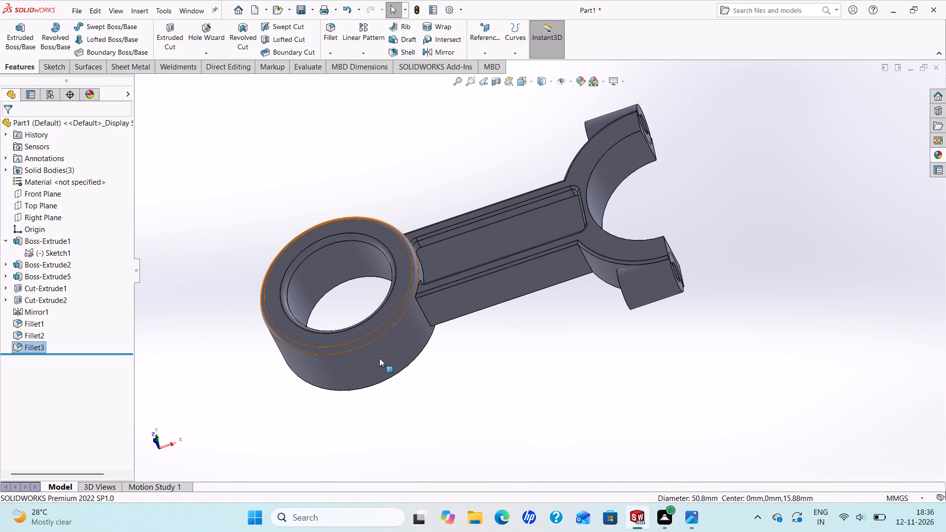
Edit the 2.54 mm fillet to include the big-end ring's inner and outer circular edges on the opposite face.
middle_click_drag(380, 360, 353, 259)
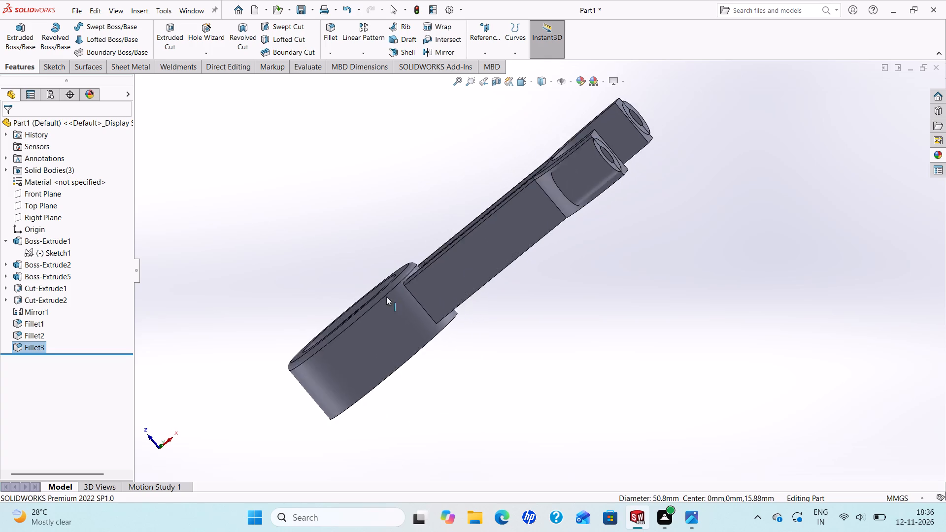
scroll(405, 337, "down", 1)
right_click(30, 352)
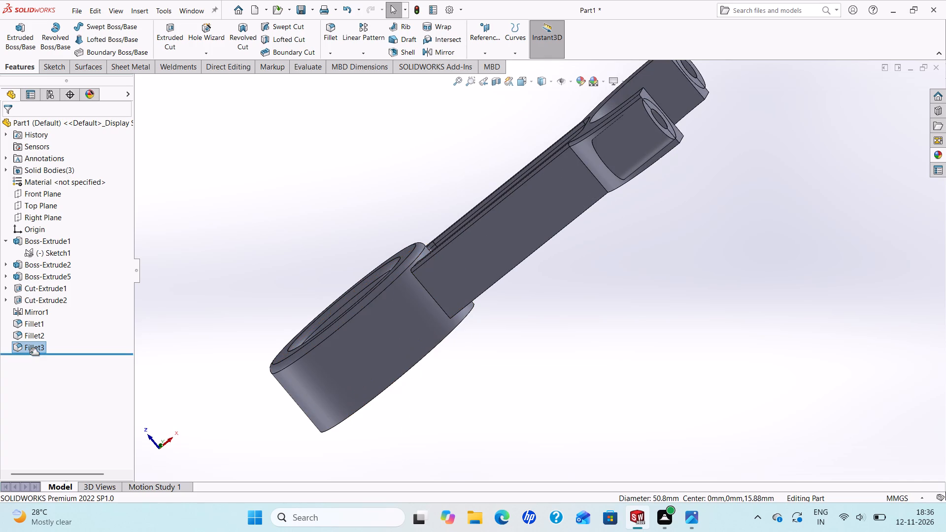
left_click(40, 310)
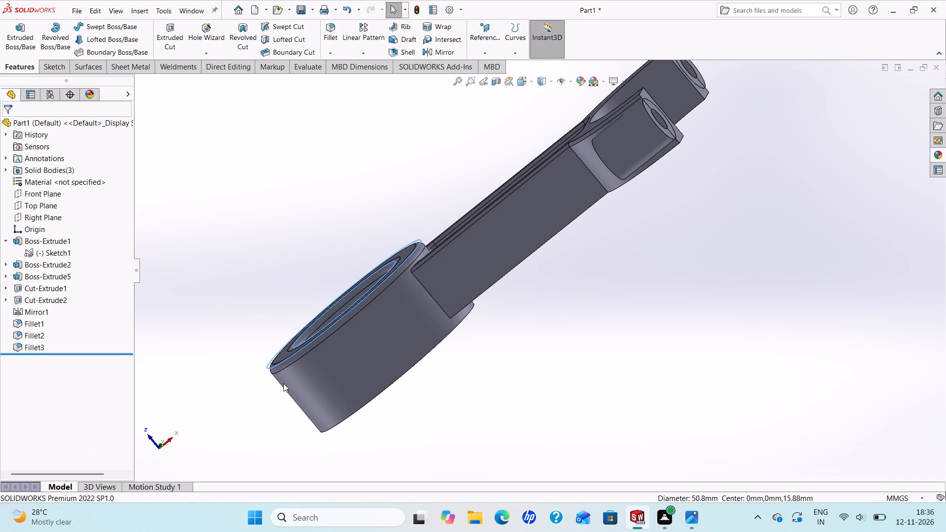
scroll(304, 386, "up", 2)
middle_click_drag(404, 403, 345, 324)
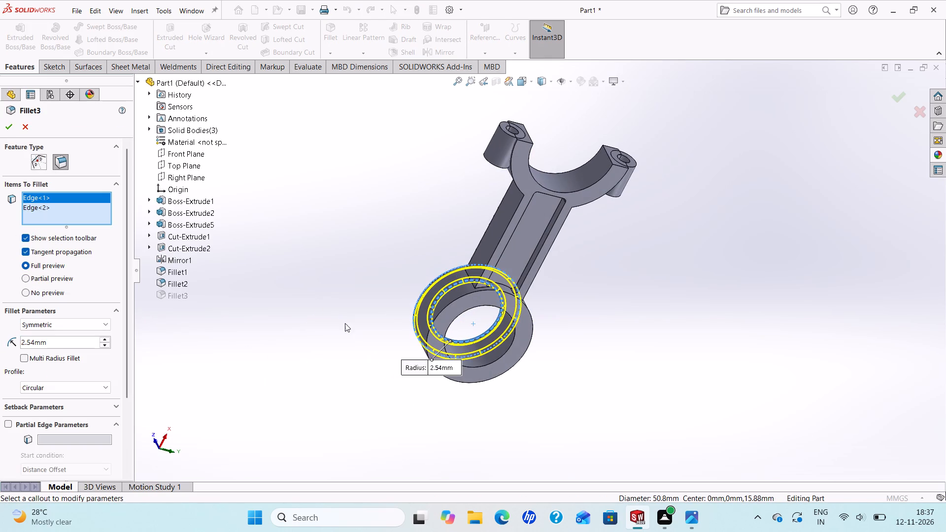
scroll(455, 348, "down", 2)
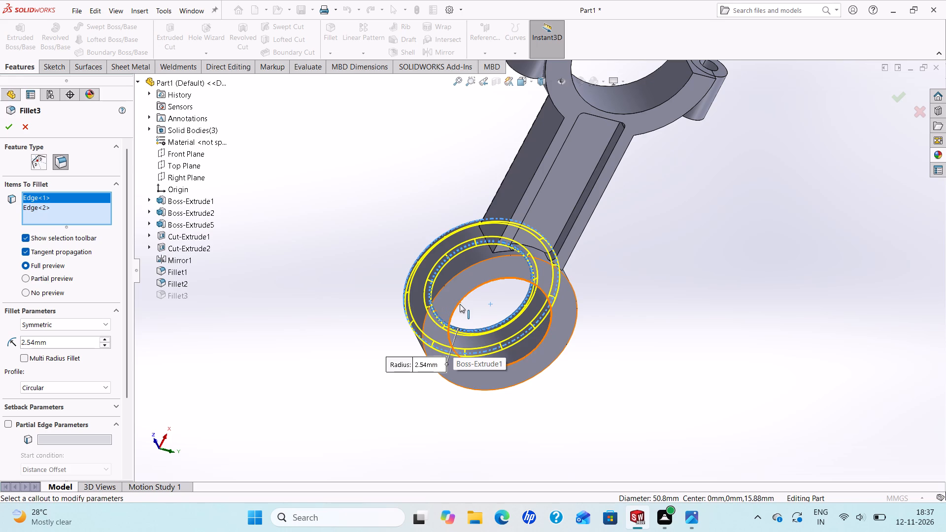
left_click(460, 304)
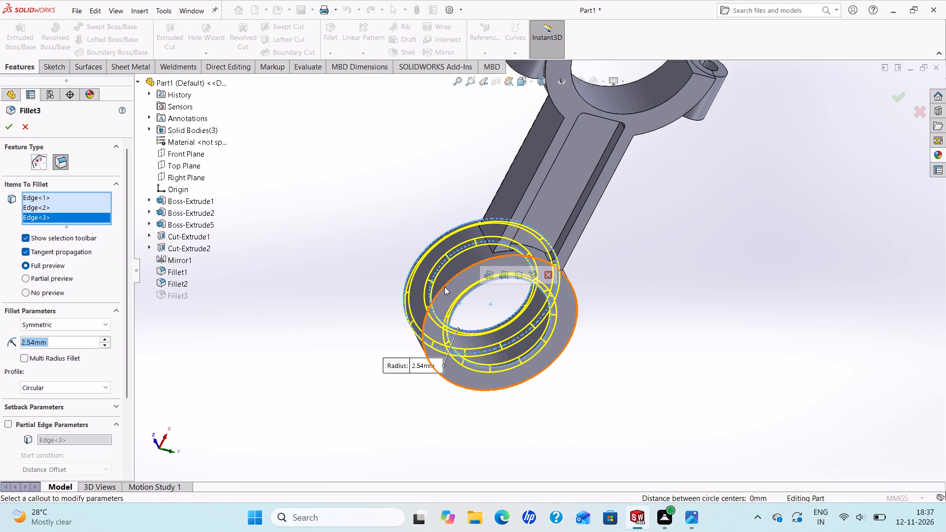
left_click(444, 287)
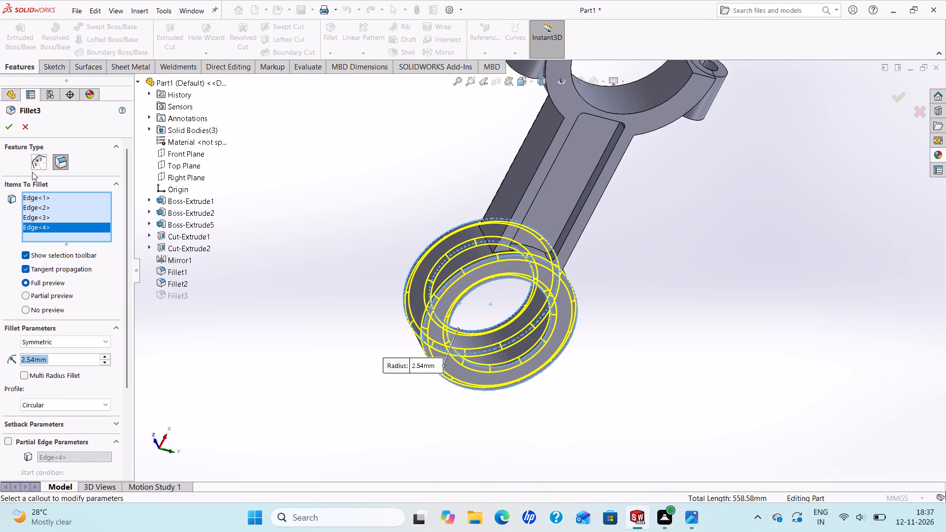
left_click(10, 128)
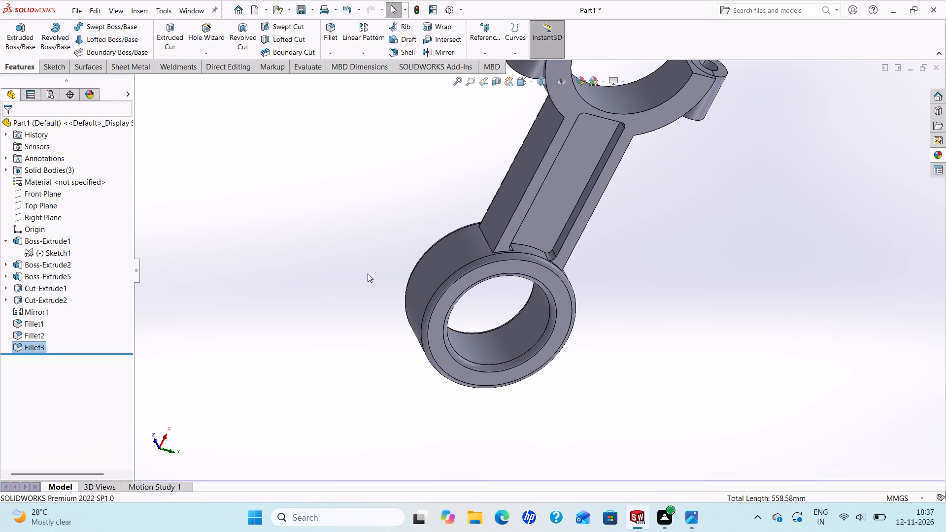
Edit the 1.27 mm fillet to include the rim of the shank recess on the opposite face.
middle_click_drag(370, 275, 397, 318)
right_click(28, 335)
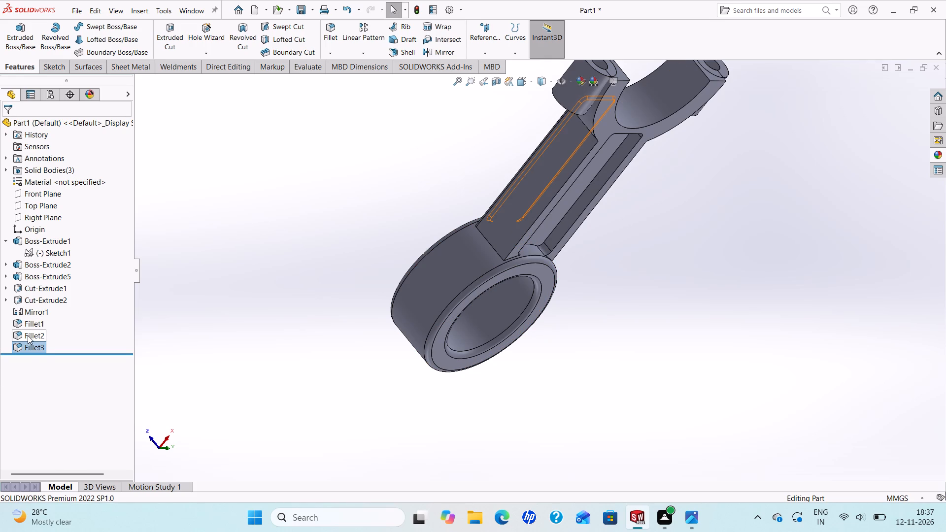
left_click(34, 275)
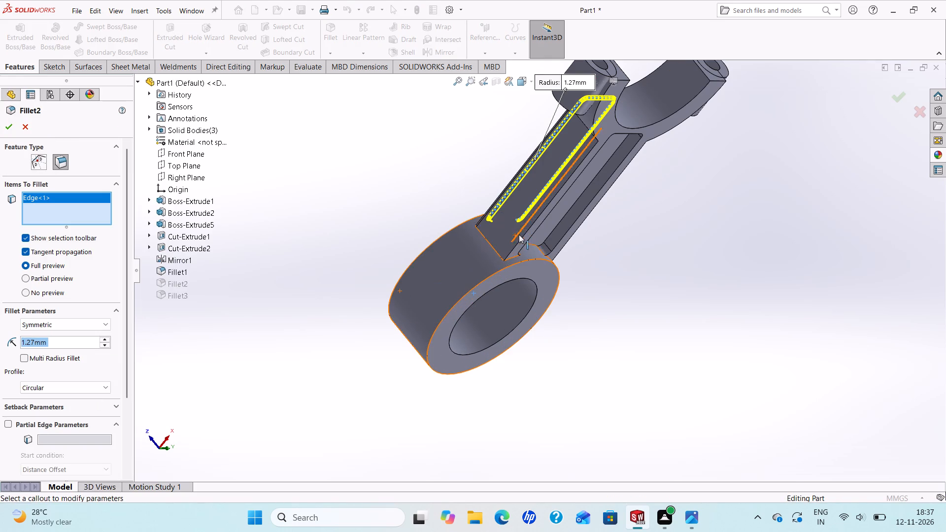
scroll(531, 228, "down", 2)
middle_click_drag(550, 231, 510, 202)
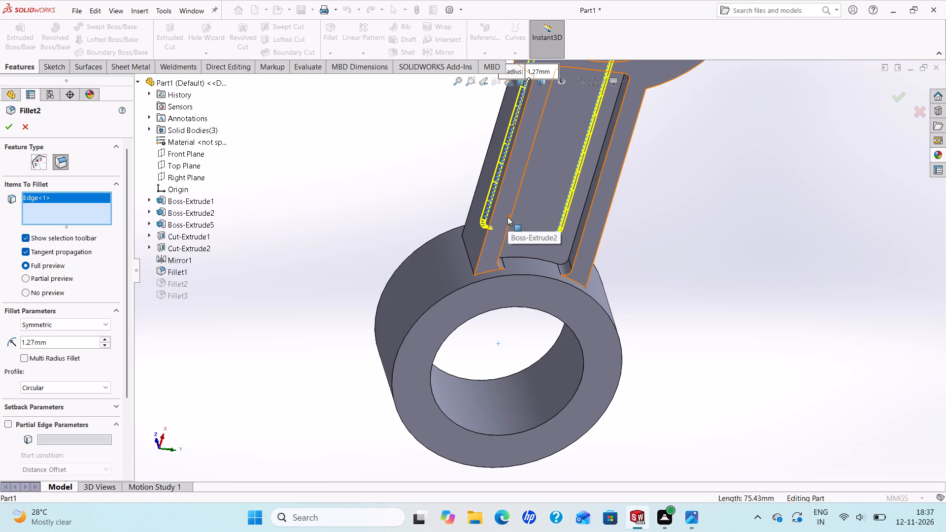
left_click(508, 220)
scroll(491, 224, "up", 2)
middle_click_drag(458, 223, 463, 226)
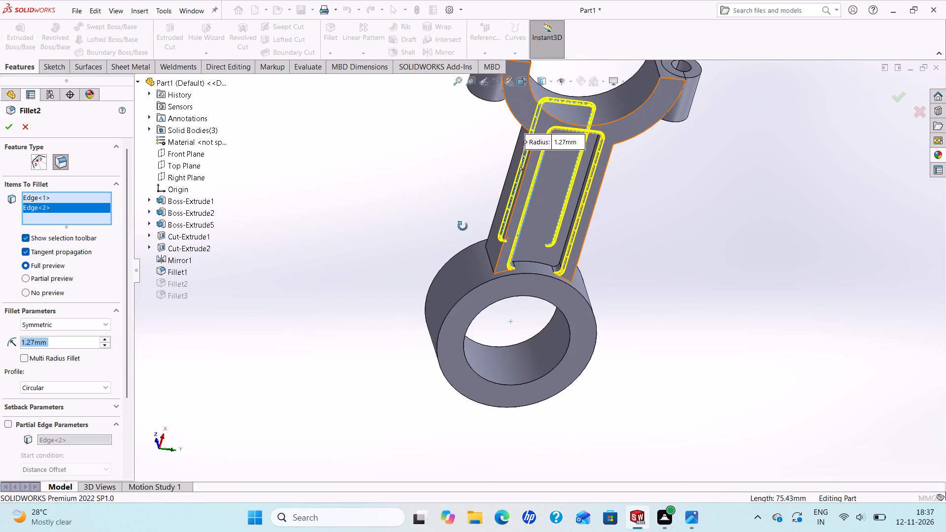
middle_click_drag(463, 226, 575, 272)
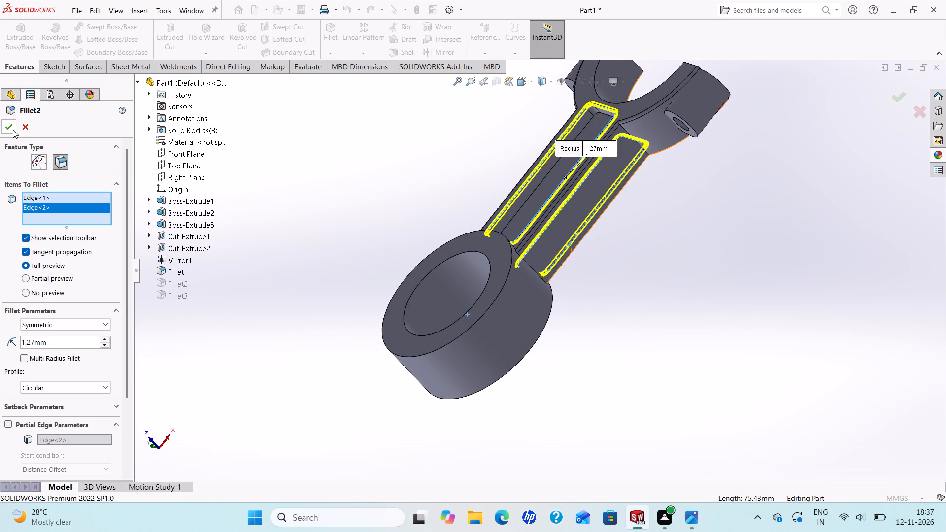
left_click(8, 127)
Edit the 1.25 mm fillet to include the opposite face's two long shank edges and two outer fork arcs, checking the reference drawing.
scroll(439, 203, "up", 2)
scroll(531, 188, "down", 1)
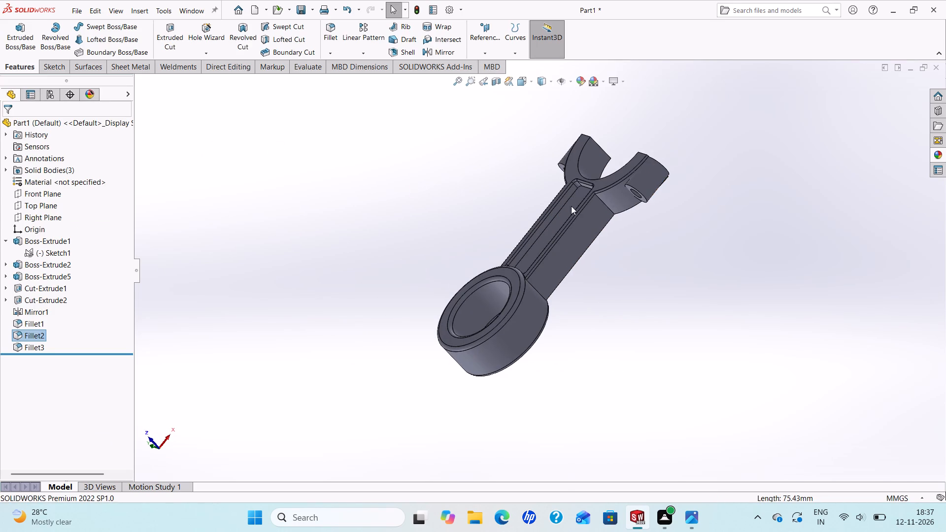
right_click(44, 321)
left_click(55, 273)
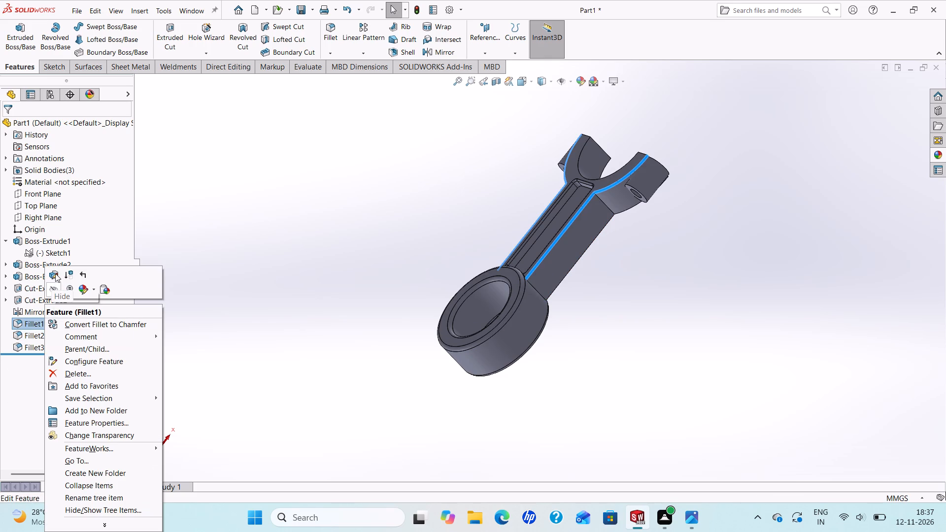
scroll(599, 242, "up", 2)
middle_click_drag(609, 250, 527, 230)
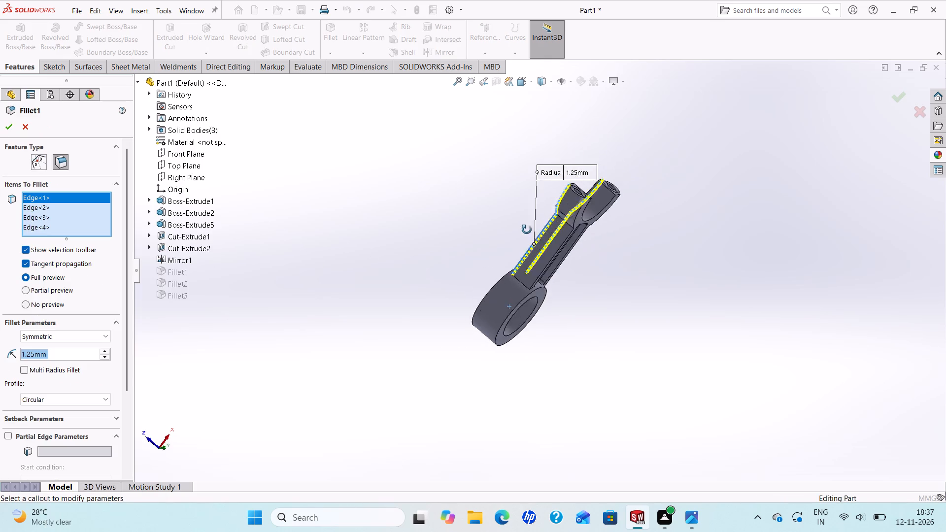
middle_click_drag(527, 230, 480, 206)
scroll(486, 218, "down", 3)
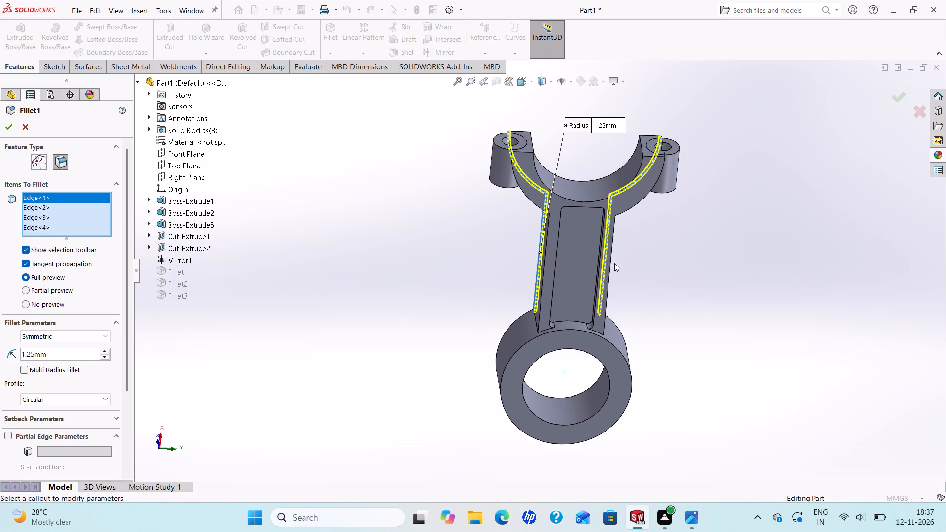
left_click(613, 224)
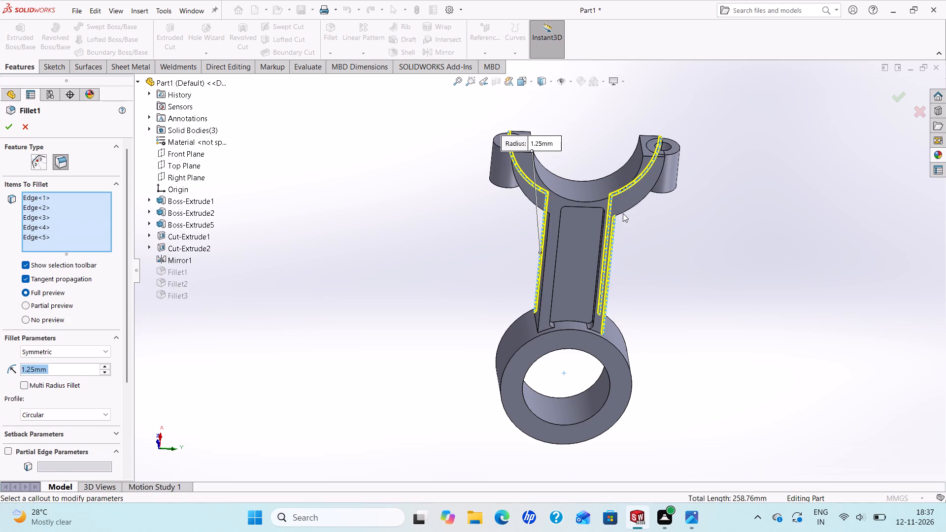
left_click(626, 213)
scroll(546, 248, "down", 4)
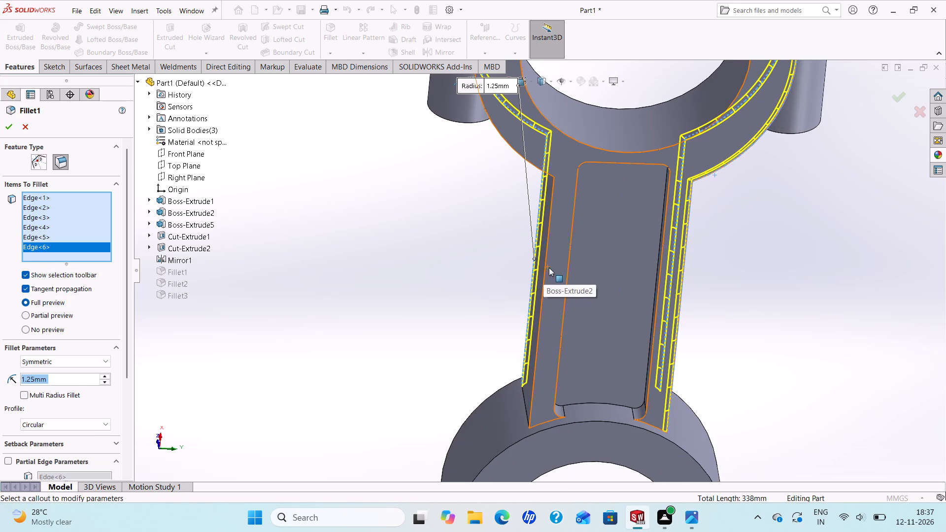
left_click(544, 264)
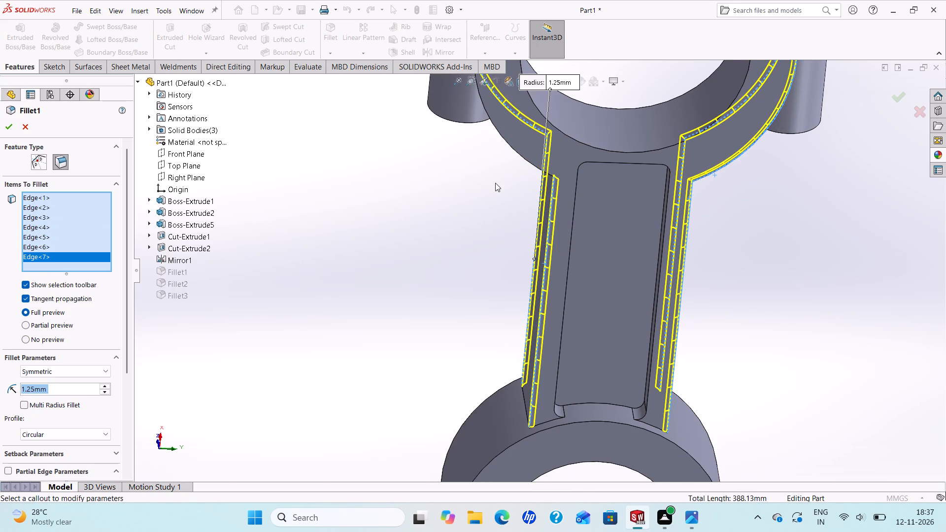
scroll(490, 178, "up", 2)
left_click(523, 188)
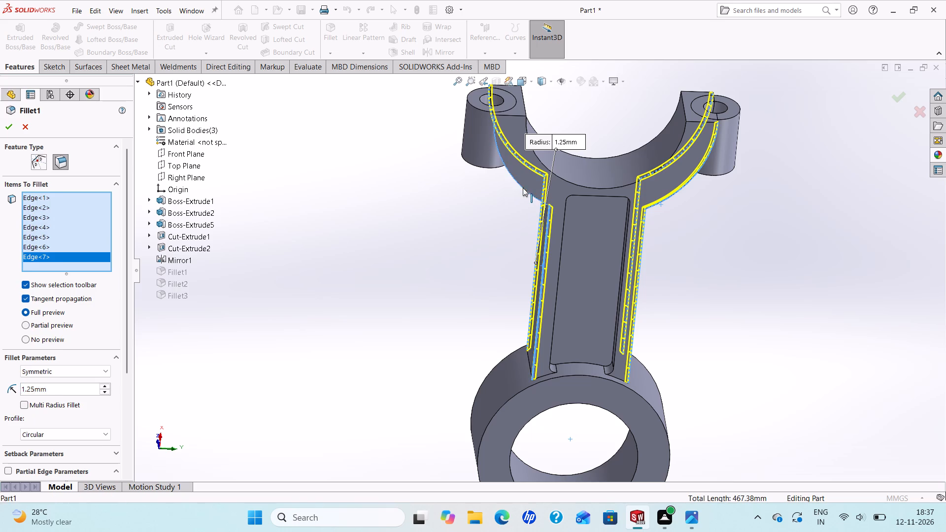
left_click(699, 519)
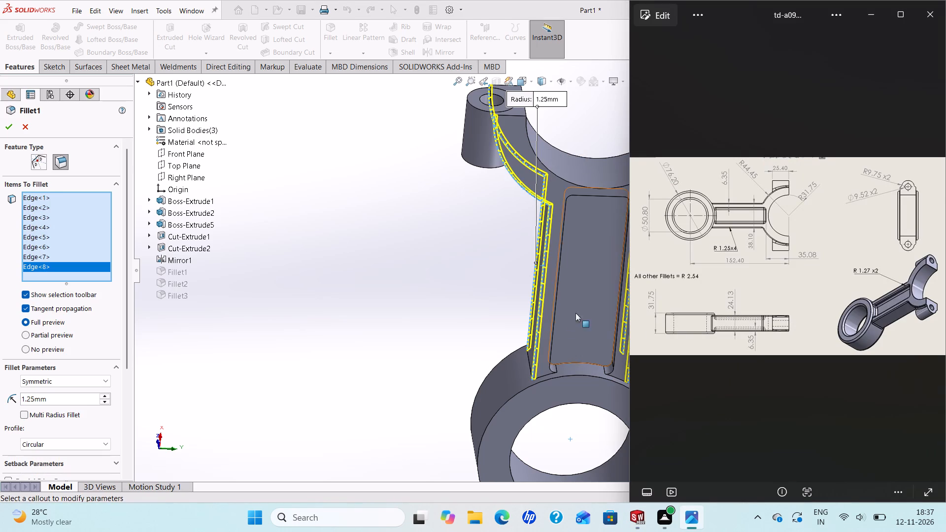
left_click(474, 308)
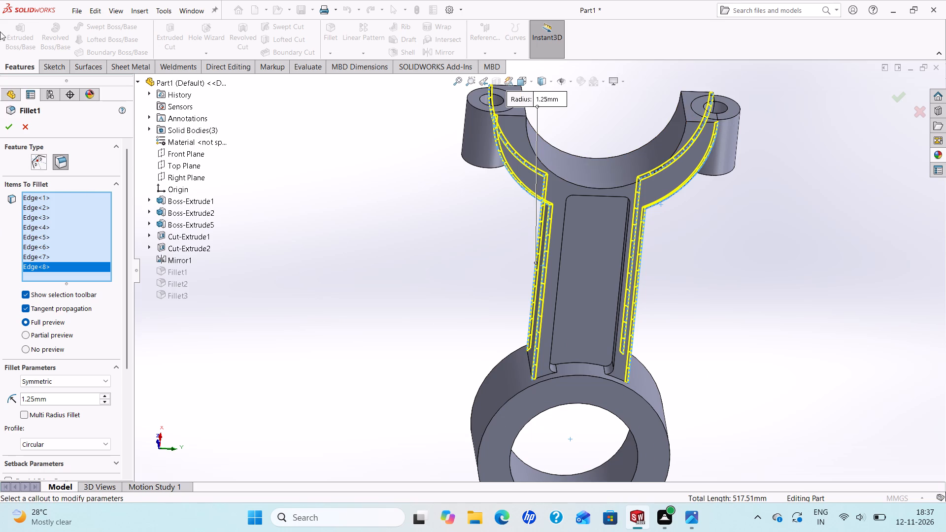
left_click(2, 133)
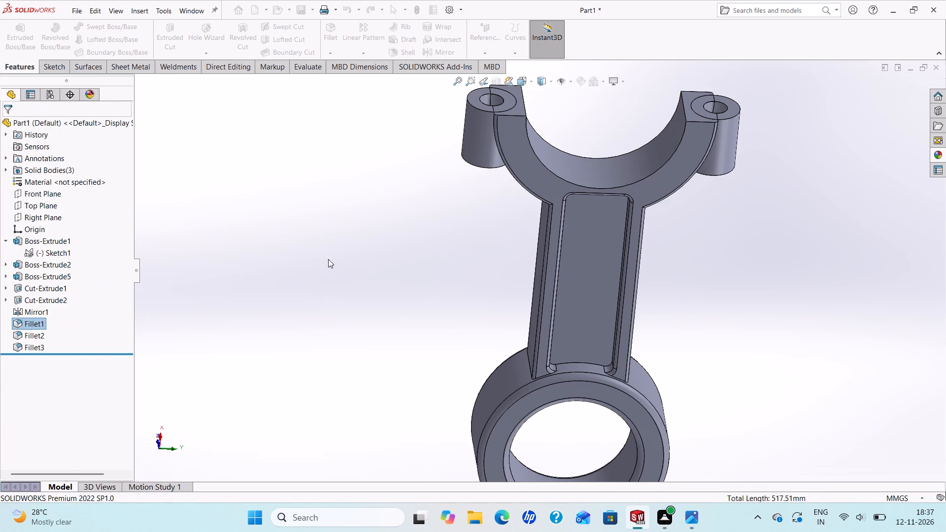
Inspect the filleted connecting rod from both faces and the sides, and compare it with the reference drawing's fillet callouts.
scroll(462, 240, "up", 2)
scroll(593, 261, "down", 1)
scroll(575, 176, "up", 1)
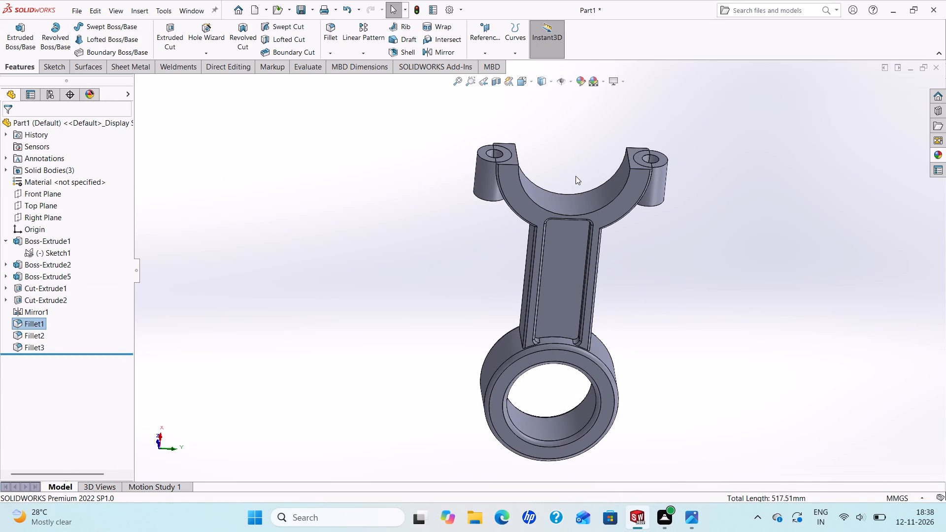
middle_click_drag(574, 258, 555, 138)
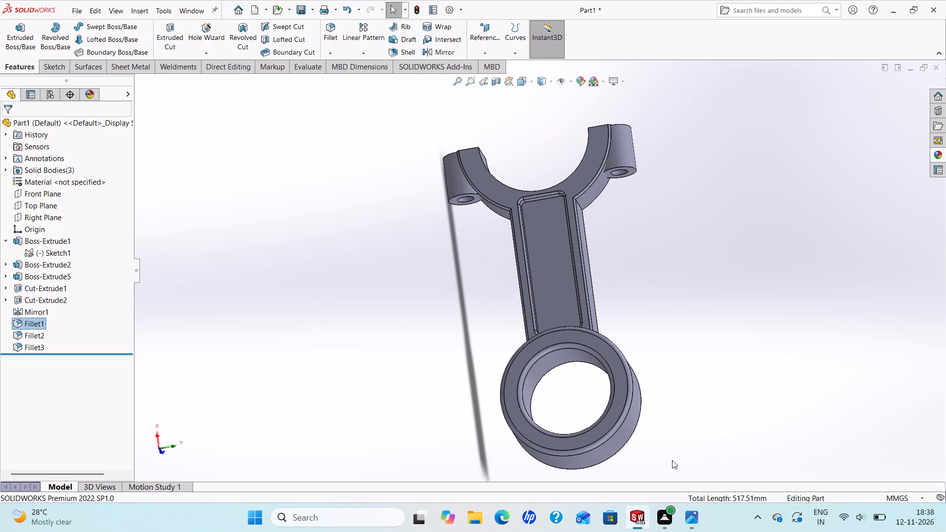
left_click(695, 517)
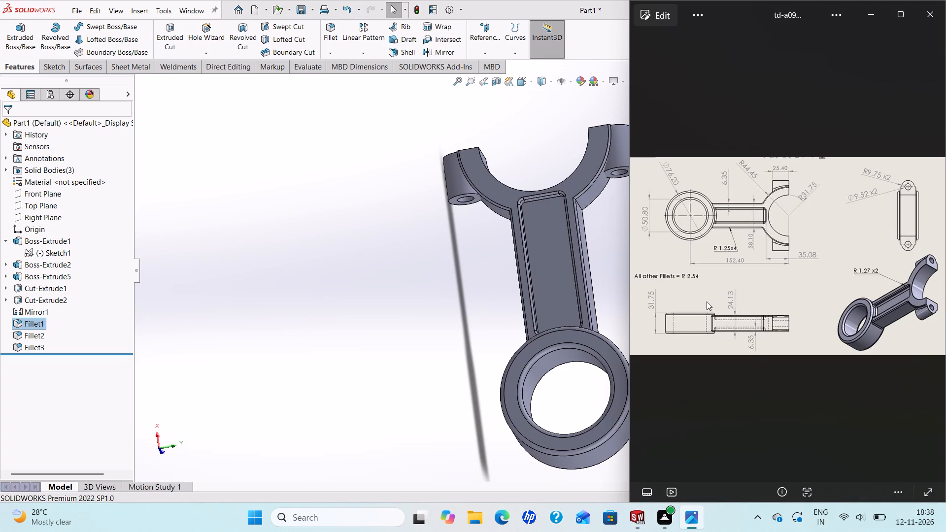
left_click(415, 296)
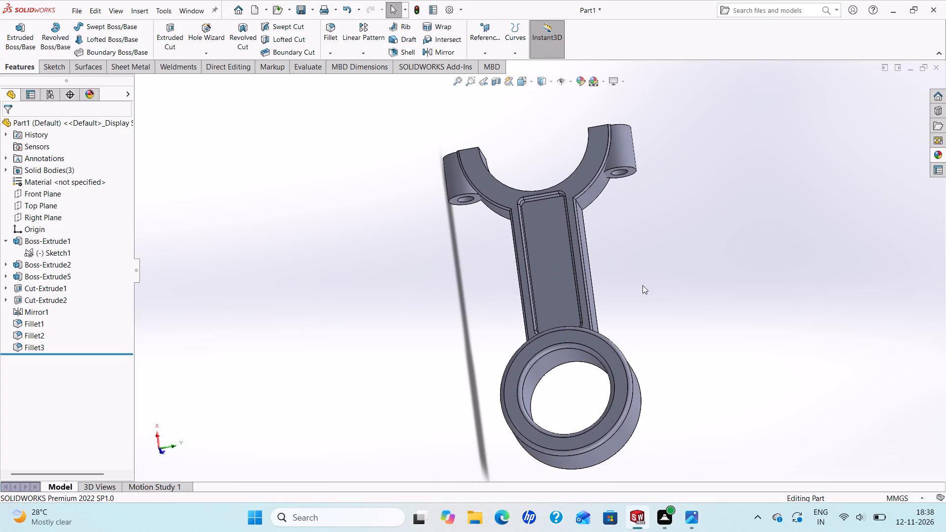
middle_click_drag(642, 286, 394, 224)
scroll(554, 256, "down", 1)
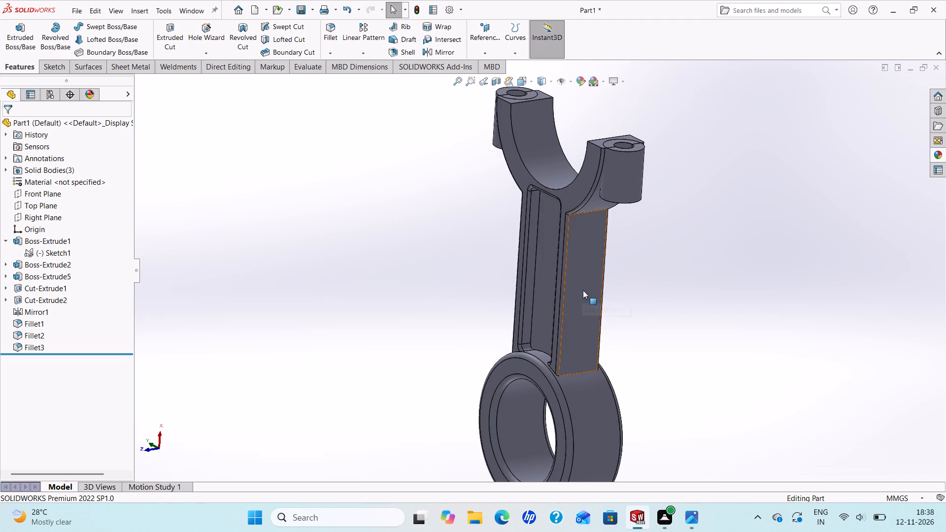
scroll(585, 286, "up", 2)
middle_click_drag(567, 258, 618, 152)
scroll(618, 152, "up", 1)
scroll(663, 343, "down", 1)
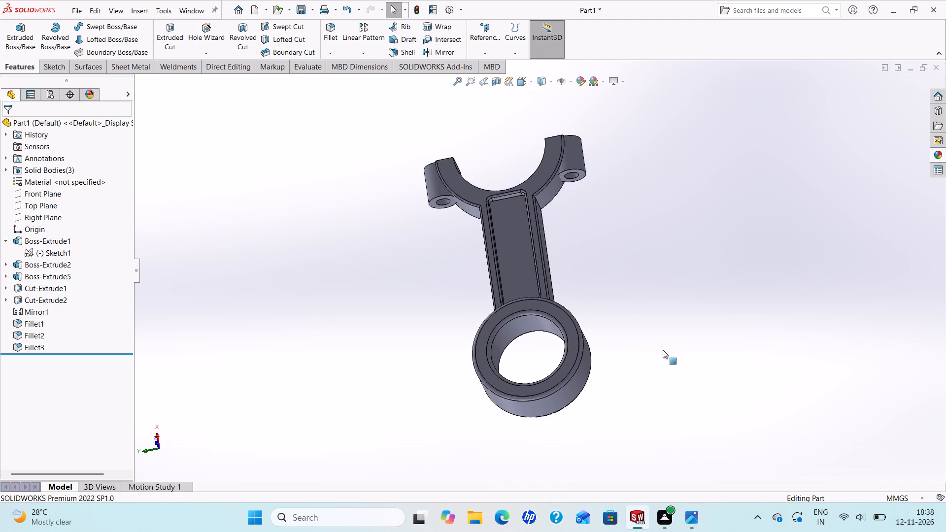
scroll(663, 350, "down", 1)
middle_click_drag(663, 350, 354, 345)
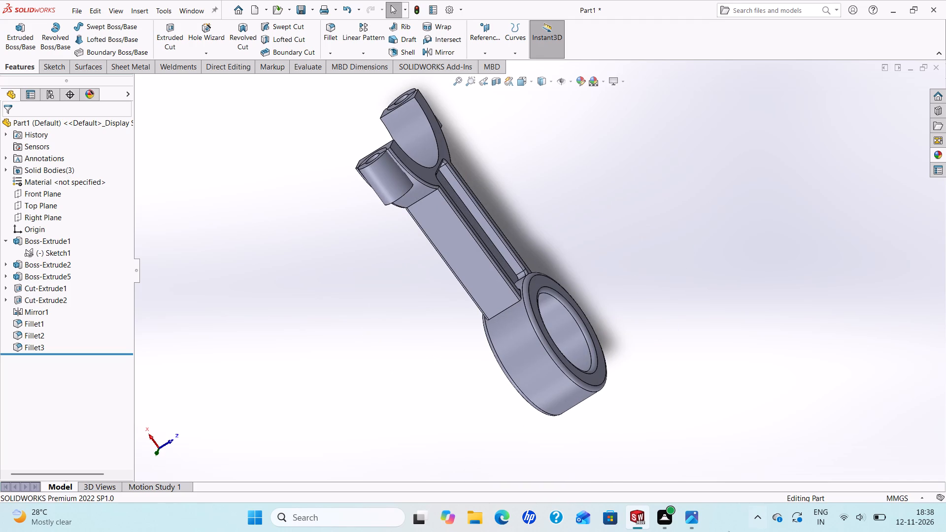
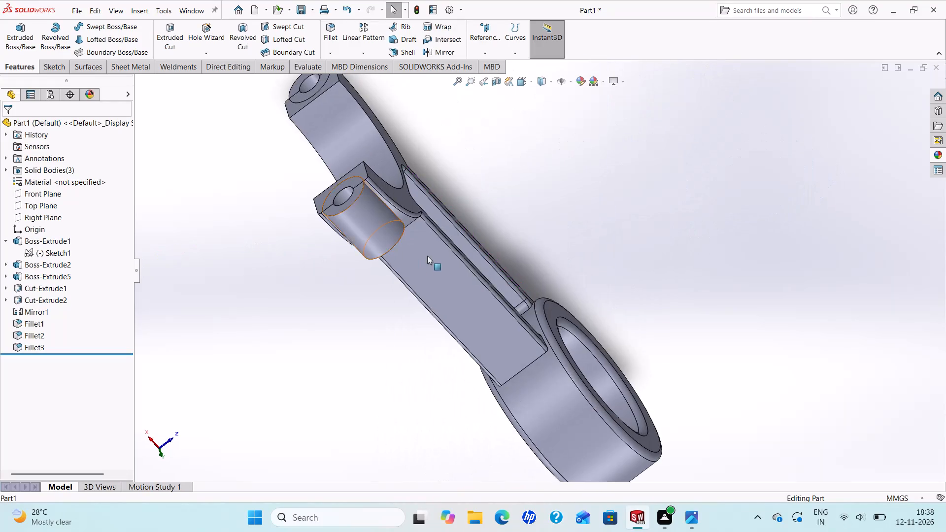
Examine the filleted connecting rod from both faces and the sides, including the shank recess, big-end ring and fork ends.
scroll(429, 256, "up", 2)
scroll(470, 275, "down", 2)
scroll(625, 265, "up", 2)
middle_click_drag(556, 264, 280, 306)
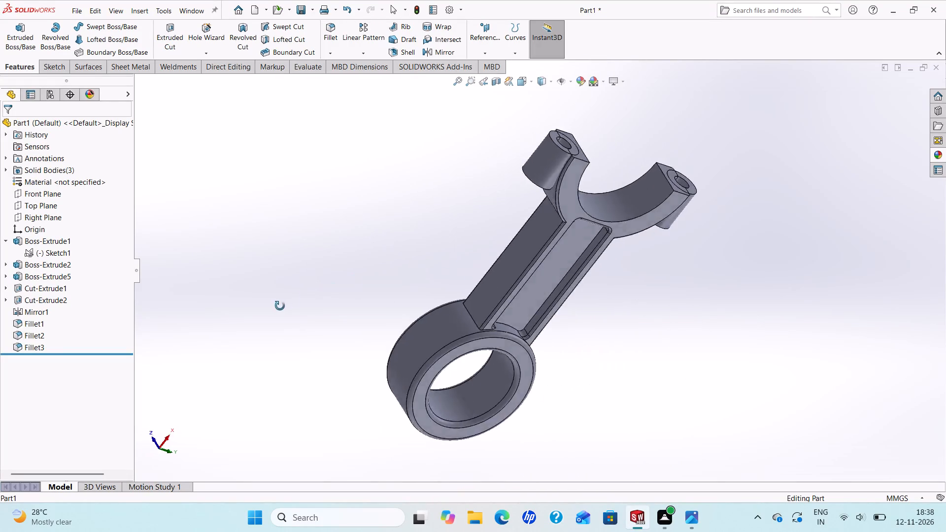
middle_click_drag(280, 306, 279, 306)
scroll(279, 306, "down", 1)
scroll(580, 295, "down", 3)
scroll(604, 298, "up", 4)
scroll(705, 236, "down", 4)
scroll(583, 243, "up", 3)
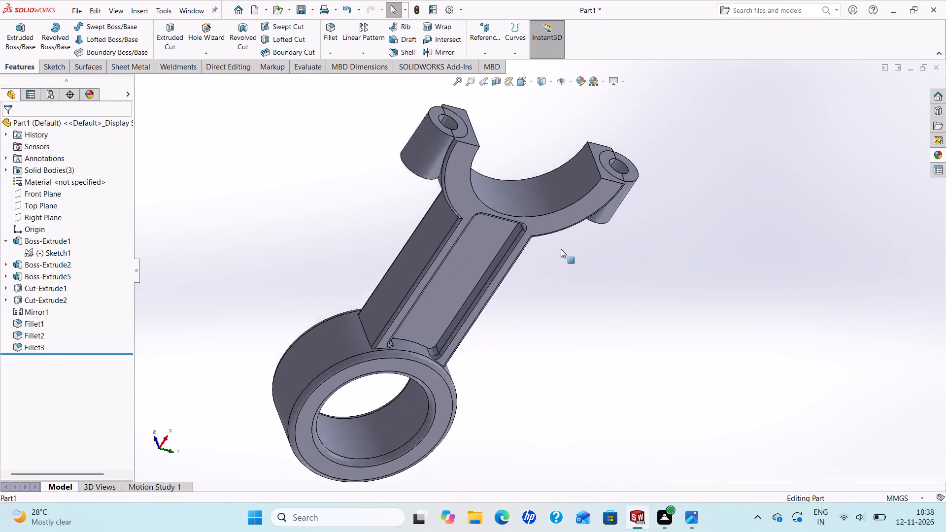
scroll(561, 249, "up", 2)
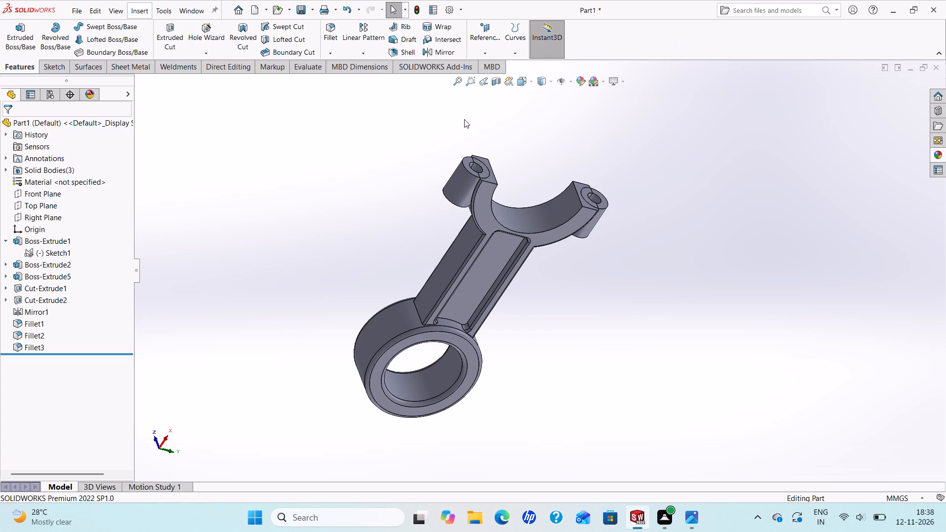
scroll(481, 163, "down", 2)
scroll(541, 257, "up", 4)
scroll(549, 275, "down", 3)
middle_click_drag(568, 313, 532, 312)
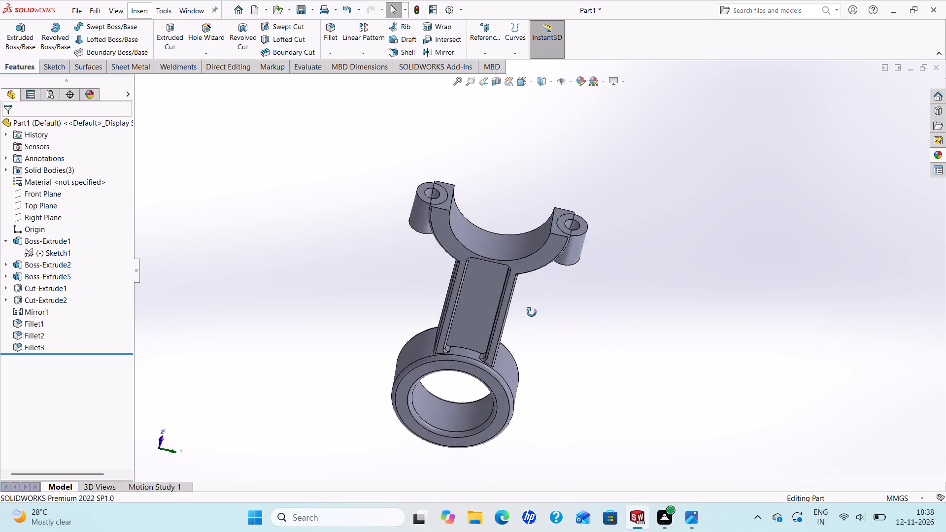
middle_click_drag(532, 312, 346, 331)
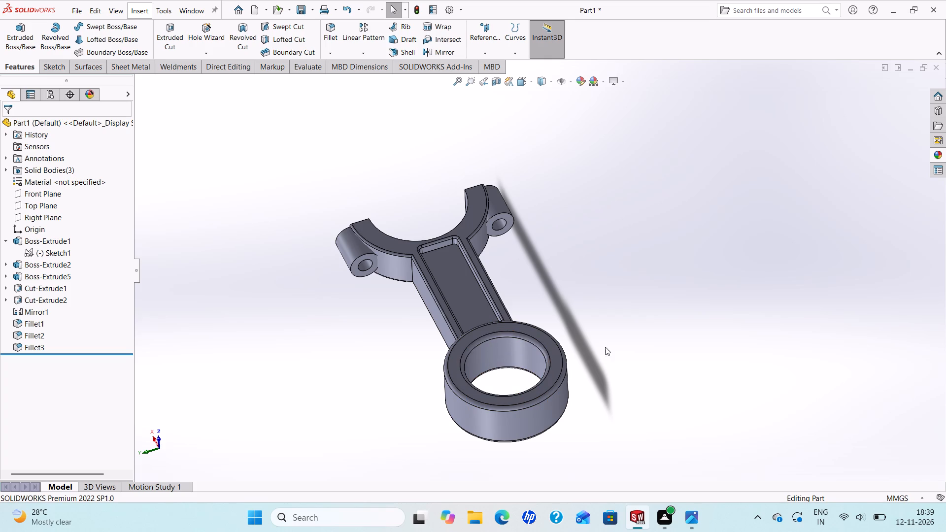
middle_click_drag(594, 372, 270, 229)
scroll(474, 316, "up", 4)
scroll(638, 394, "down", 4)
scroll(226, 235, "up", 4)
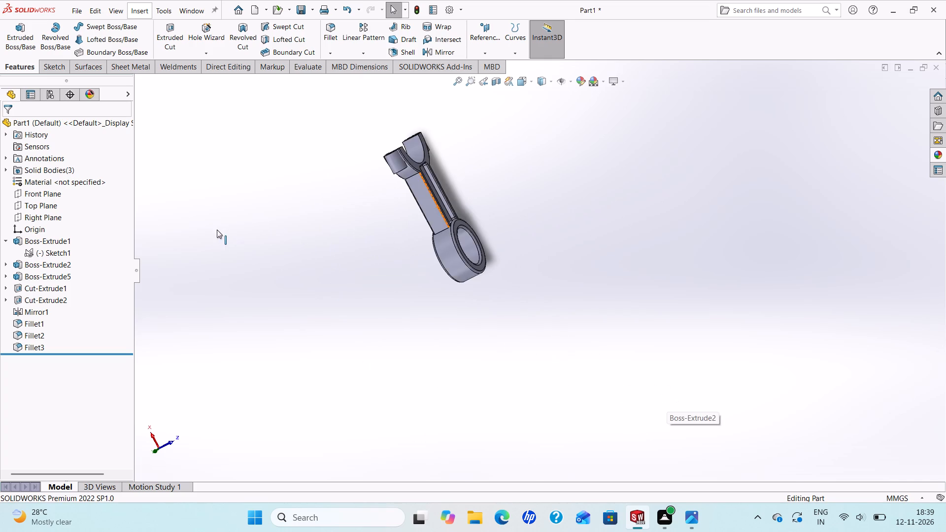
scroll(445, 130, "down", 4)
scroll(491, 395, "up", 4)
scroll(666, 382, "down", 3)
middle_click_drag(573, 342, 383, 305)
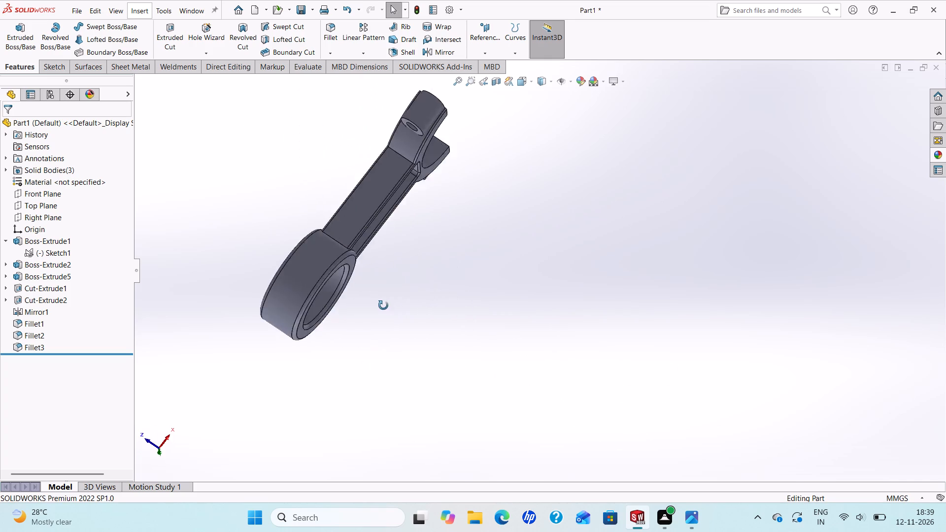
scroll(306, 243, "up", 4)
scroll(448, 224, "down", 3)
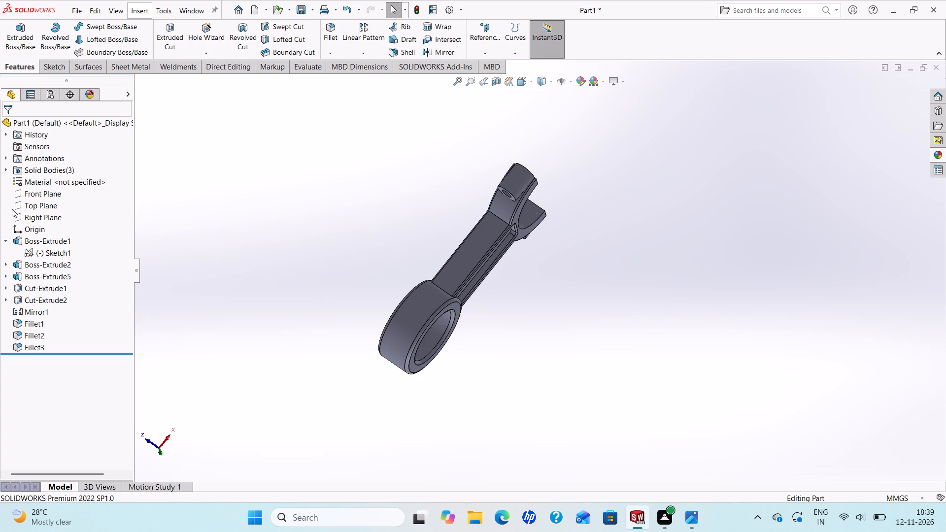
scroll(428, 236, "down", 2)
scroll(518, 278, "up", 3)
middle_click_drag(541, 294, 451, 211)
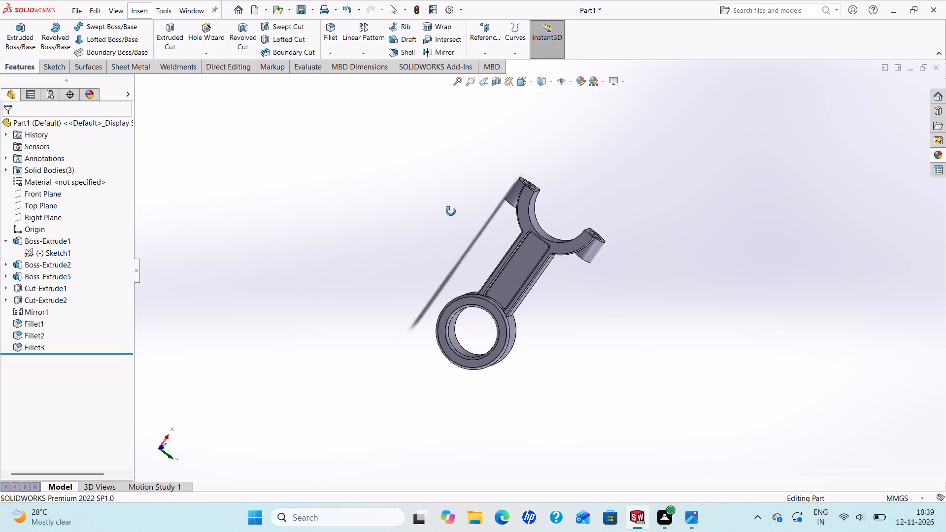
middle_click_drag(451, 211, 438, 206)
scroll(495, 229, "down", 4)
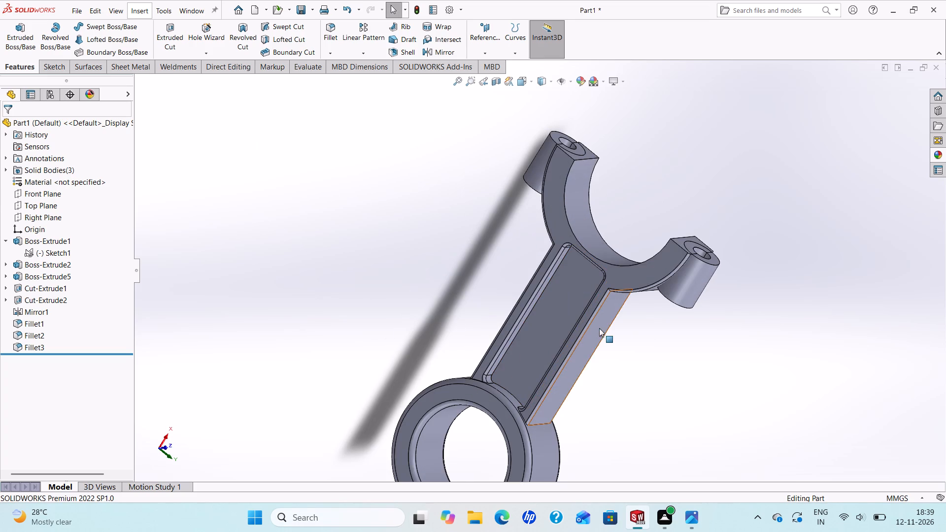
scroll(604, 329, "up", 2)
middle_click_drag(605, 332, 454, 278)
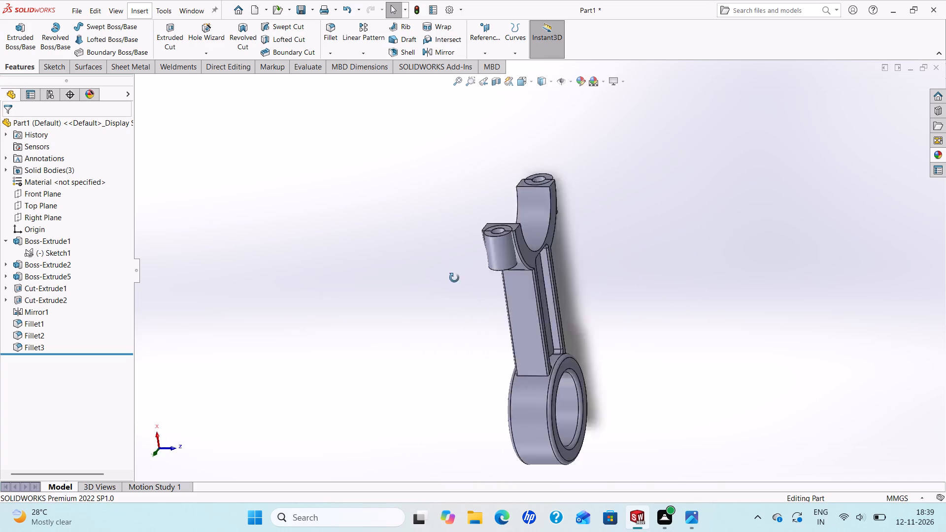
middle_click_drag(454, 278, 410, 271)
scroll(531, 323, "down", 2)
scroll(513, 401, "up", 3)
scroll(548, 407, "down", 3)
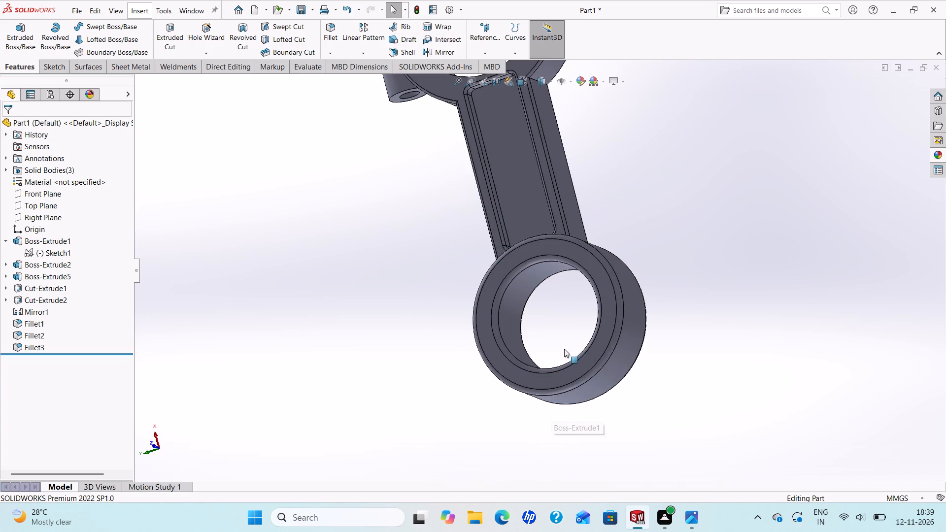
scroll(444, 347, "up", 3)
scroll(546, 204, "down", 3)
scroll(435, 133, "down", 2)
scroll(586, 263, "up", 3)
scroll(587, 269, "down", 1)
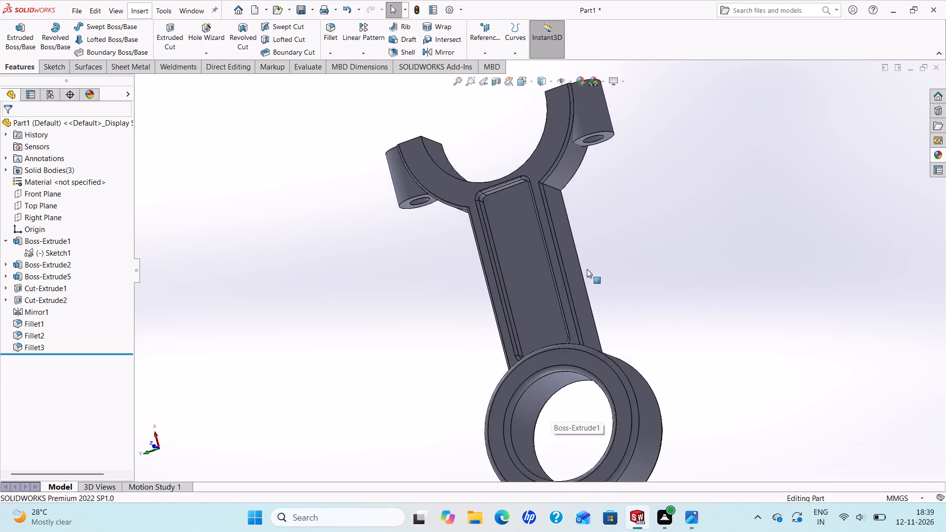
scroll(587, 269, "down", 2)
middle_click_drag(576, 287, 540, 131)
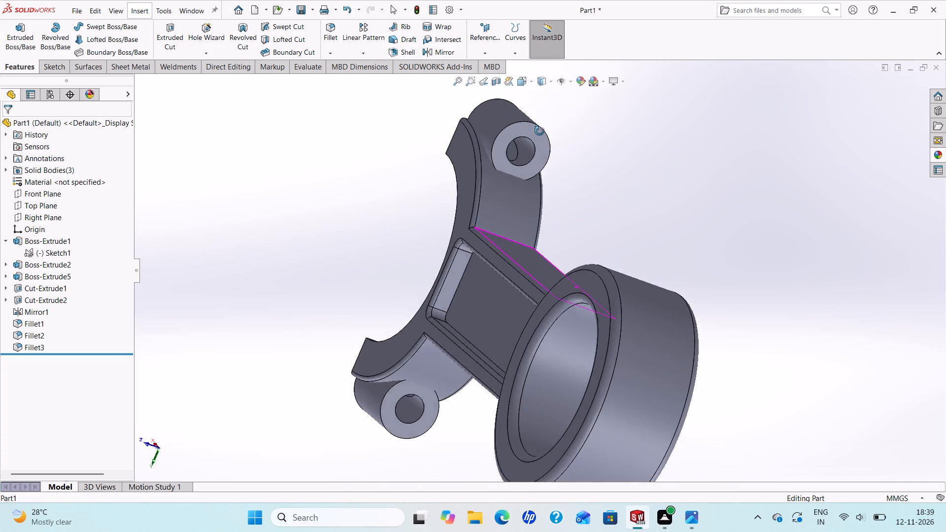
middle_click_drag(540, 131, 382, 180)
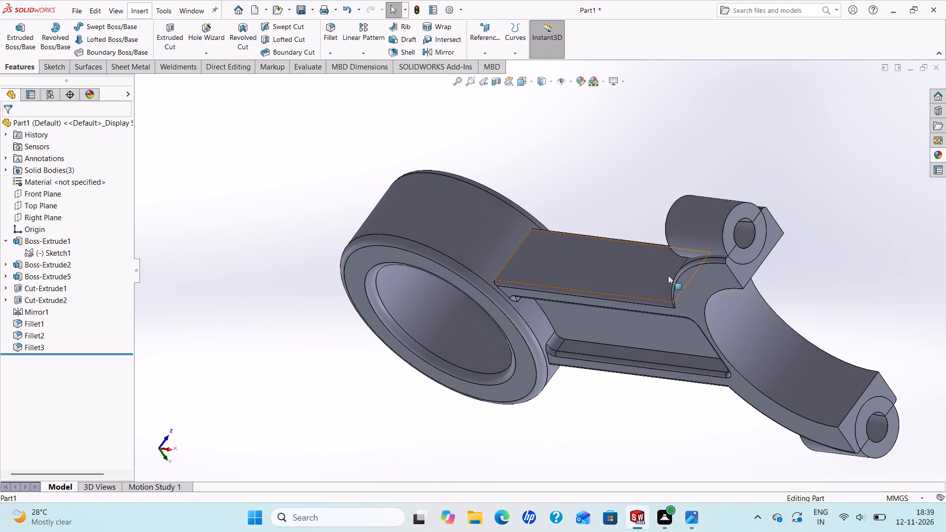
Edit the 25.40 mm extrusion of the cylindrical bosses at the fork ends to merge its result with the rod body.
scroll(748, 279, "down", 2)
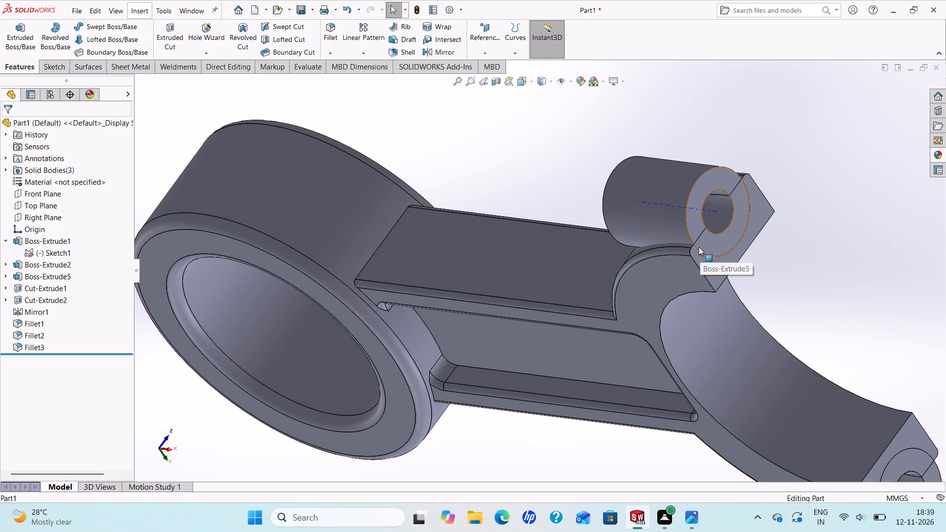
scroll(712, 287, "up", 4)
scroll(714, 333, "down", 4)
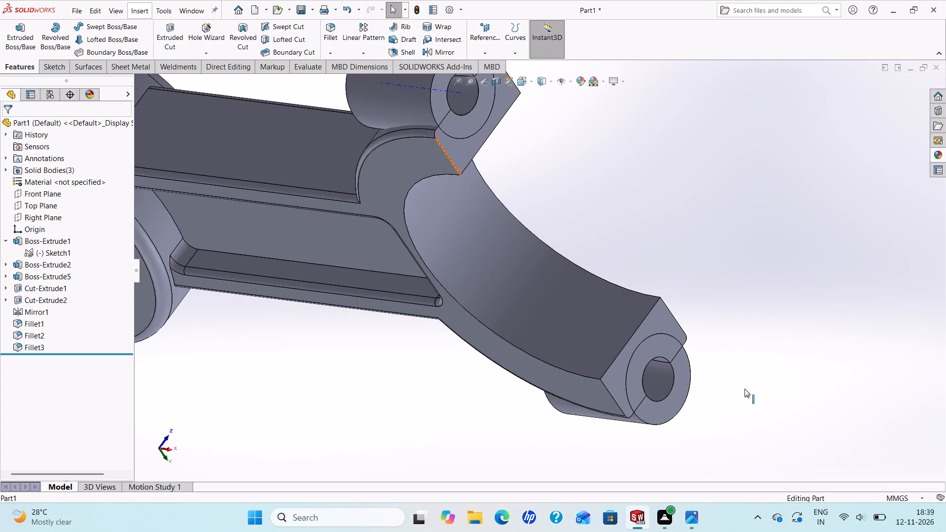
middle_click_drag(744, 392, 688, 323)
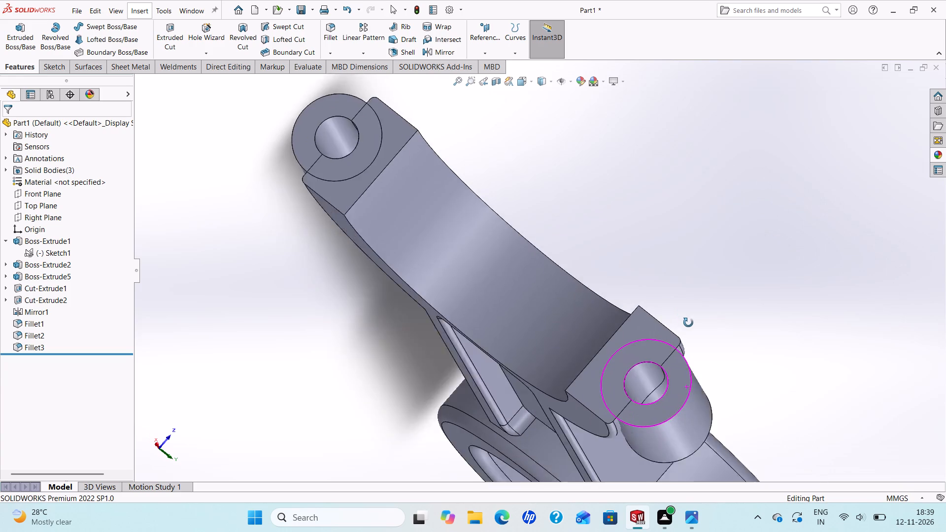
middle_click_drag(688, 323, 691, 329)
scroll(691, 329, "up", 2)
scroll(668, 342, "down", 2)
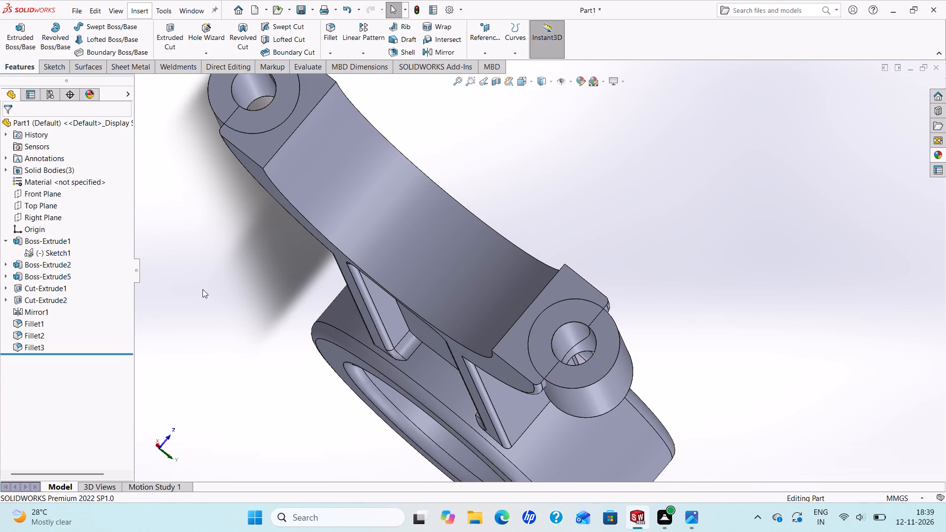
right_click(51, 277)
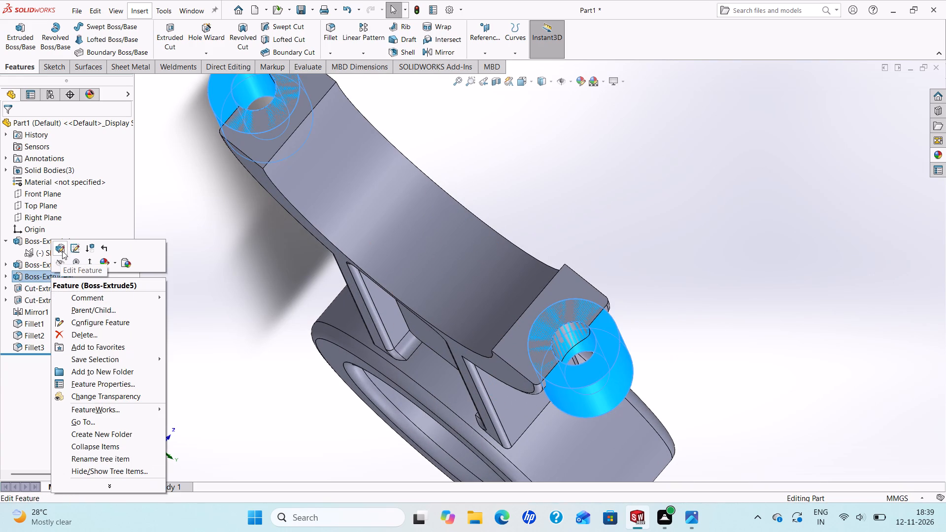
left_click(62, 250)
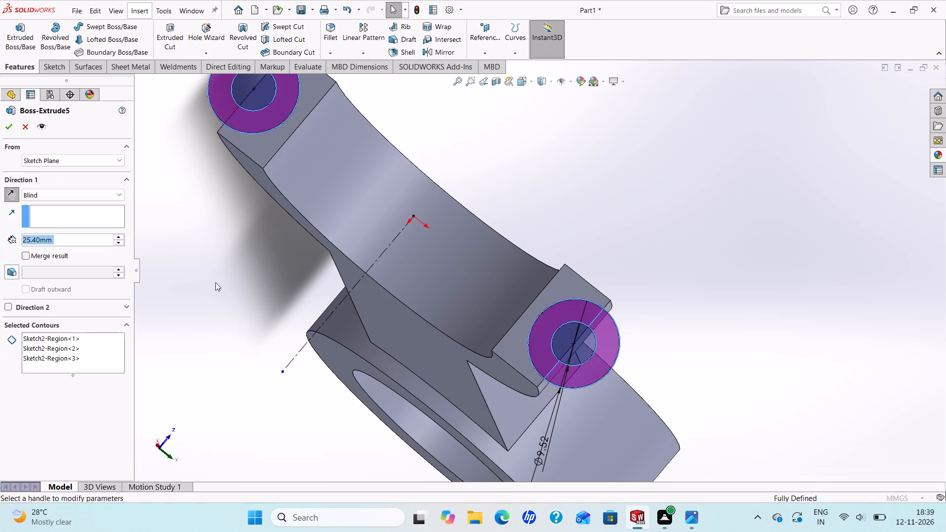
left_click(26, 254)
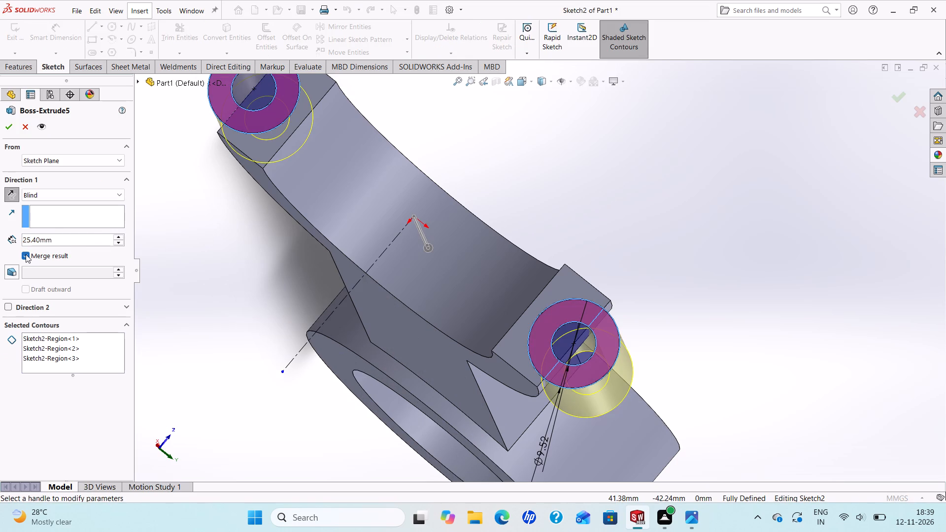
left_click(7, 124)
Examine the merged fork-end bosses and the rest of the connecting rod from both faces, the sides and the fork end.
scroll(231, 248, "up", 3)
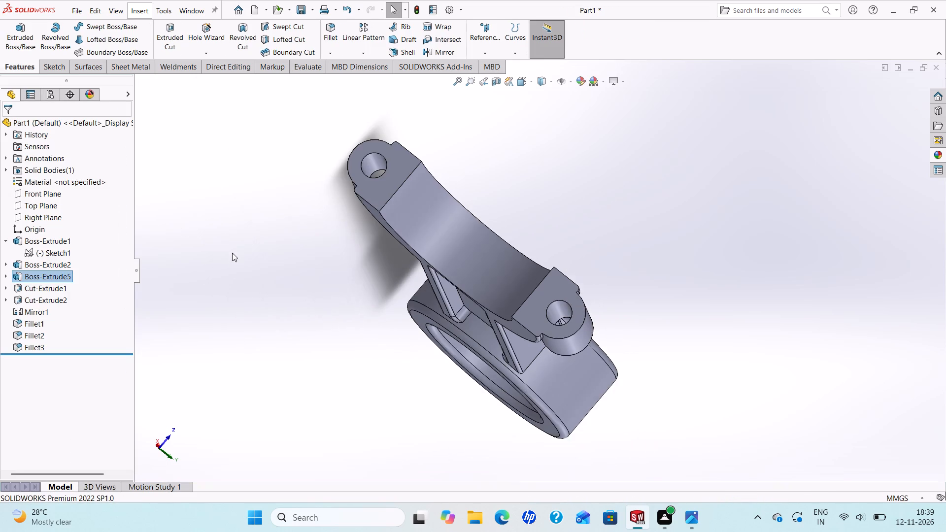
middle_click_drag(295, 255, 388, 178)
scroll(396, 251, "up", 1)
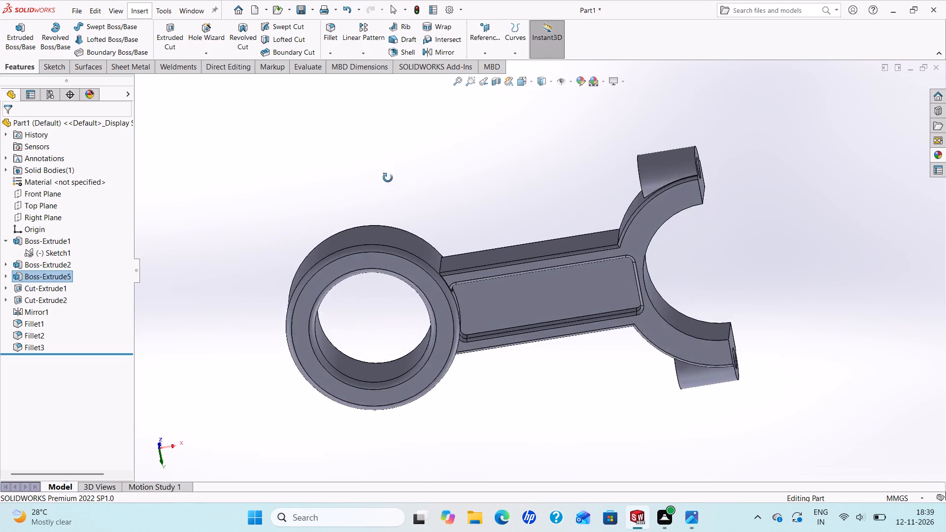
middle_click_drag(388, 178, 379, 155)
scroll(521, 212, "up", 3)
scroll(629, 310, "down", 4)
middle_click_drag(627, 323, 608, 282)
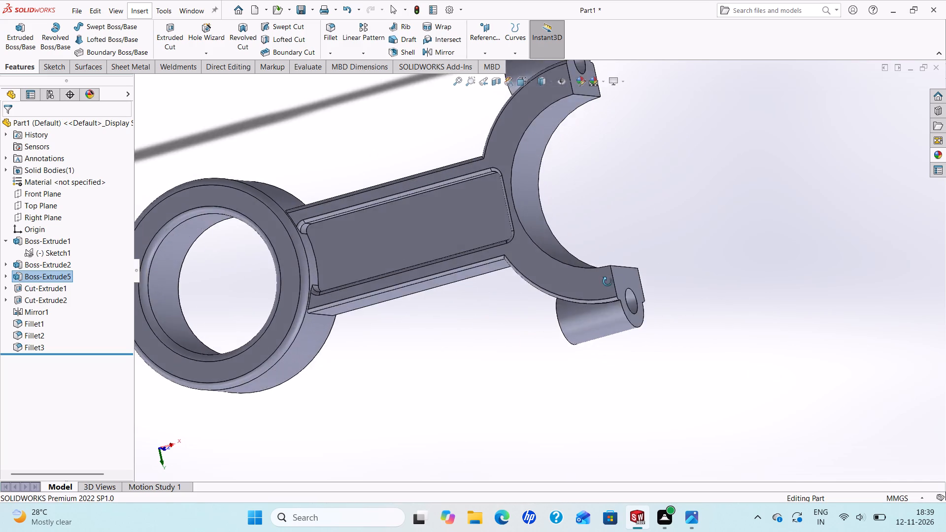
middle_click_drag(608, 282, 646, 269)
scroll(646, 269, "up", 5)
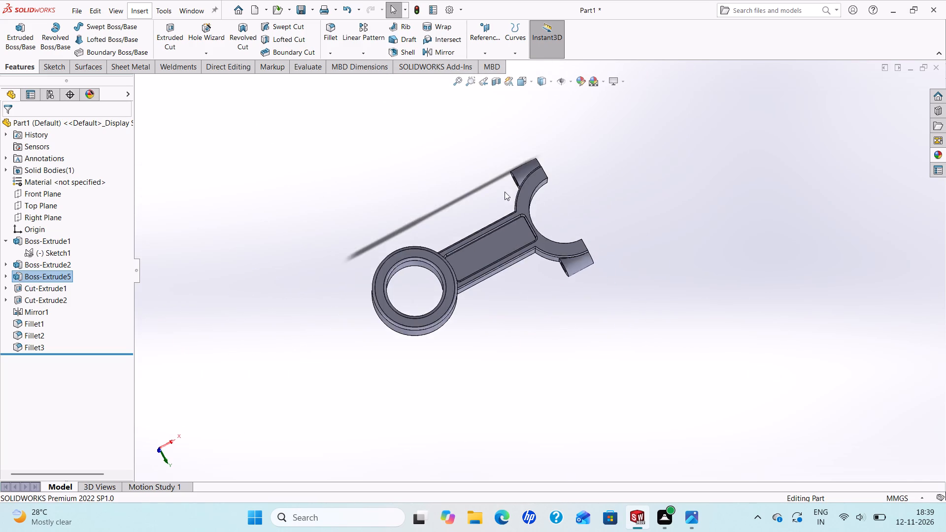
scroll(503, 192, "down", 3)
scroll(439, 268, "up", 4)
scroll(561, 308, "down", 3)
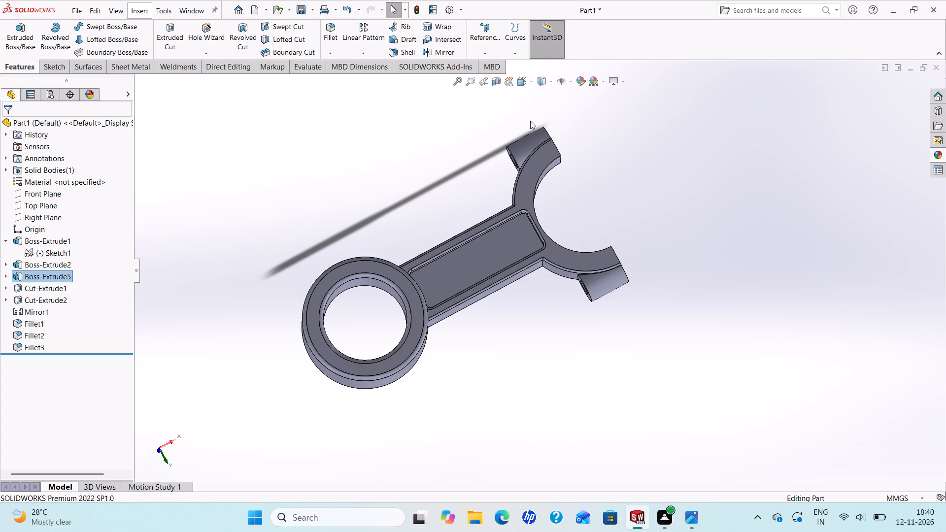
scroll(488, 290, "down", 1)
middle_click_drag(490, 293, 403, 119)
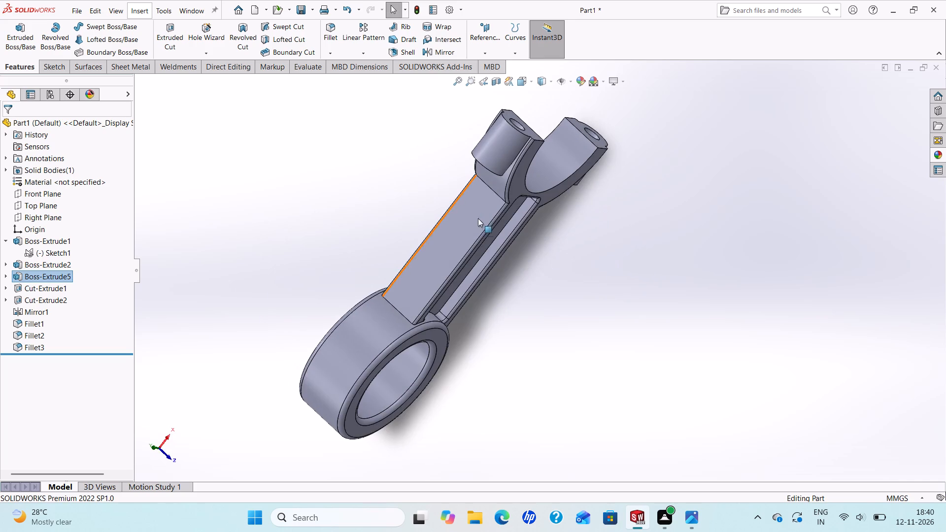
scroll(480, 224, "down", 2)
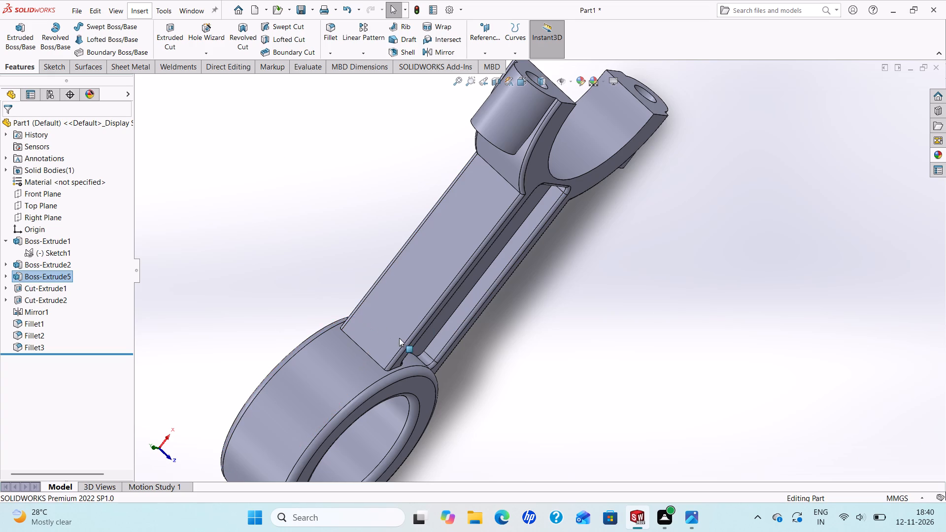
scroll(400, 338, "down", 2)
scroll(416, 328, "up", 4)
middle_click_drag(449, 312, 237, 245)
scroll(392, 266, "up", 1)
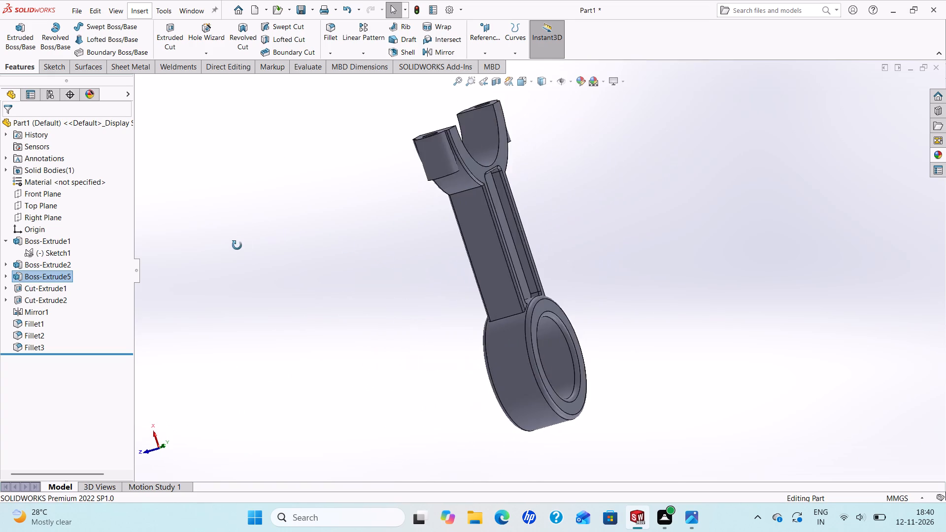
middle_click_drag(237, 245, 234, 248)
scroll(474, 287, "down", 3)
middle_click_drag(664, 338, 509, 264)
scroll(507, 264, "up", 3)
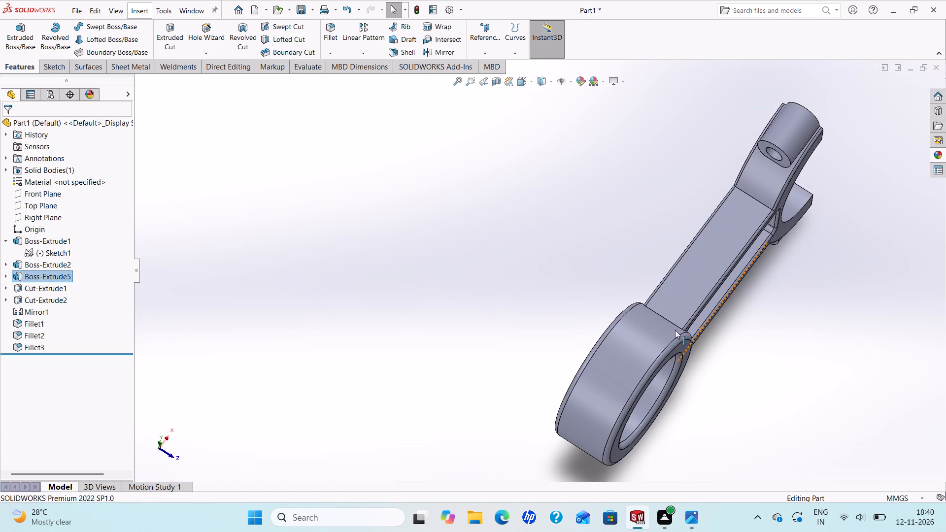
middle_click_drag(676, 330, 526, 292)
scroll(519, 296, "up", 1)
scroll(695, 294, "down", 4)
scroll(473, 227, "up", 2)
scroll(663, 220, "down", 3)
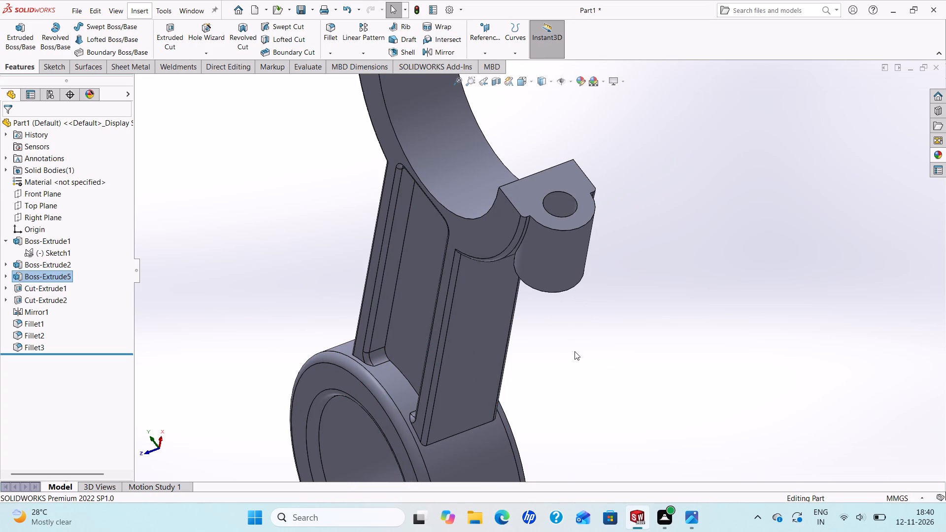
scroll(378, 332, "up", 4)
scroll(520, 314, "down", 3)
scroll(450, 291, "up", 3)
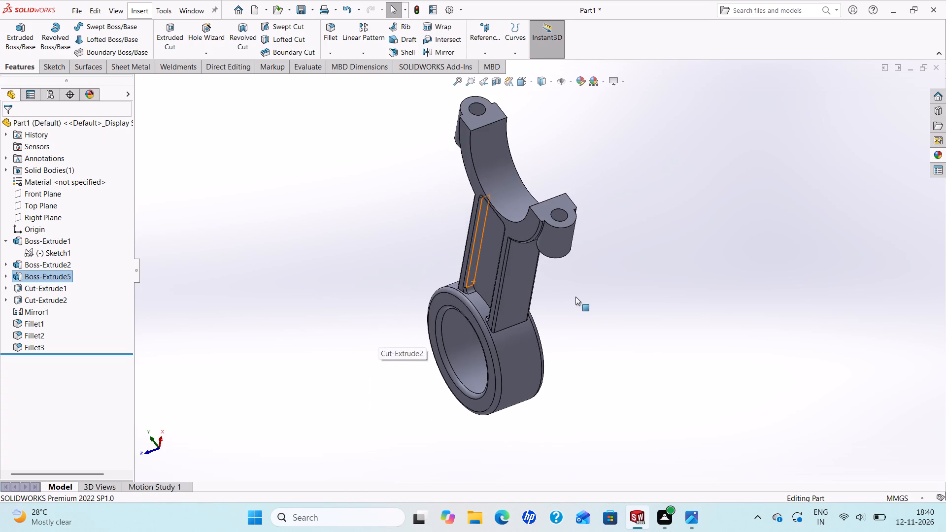
middle_click_drag(545, 300, 386, 318)
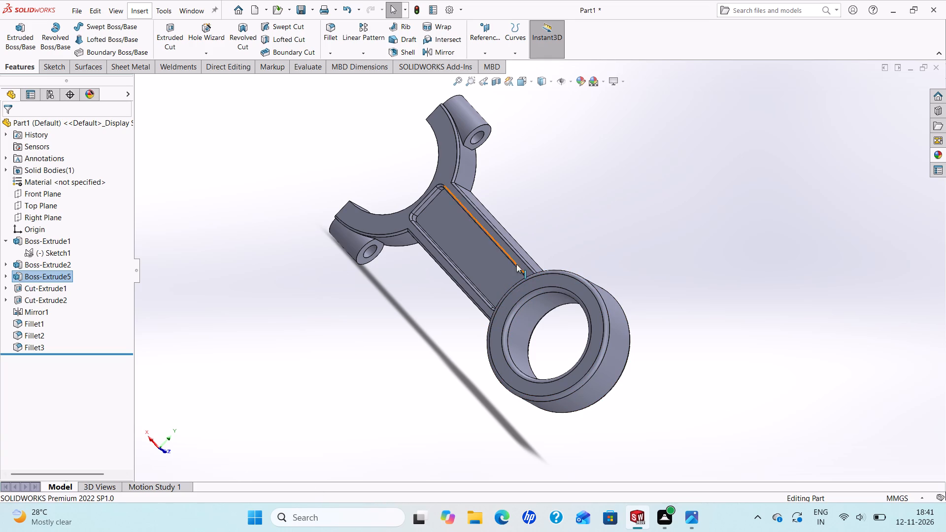
scroll(705, 304, "up", 3)
scroll(654, 325, "down", 4)
scroll(594, 309, "up", 4)
scroll(353, 163, "up", 2)
scroll(378, 192, "down", 3)
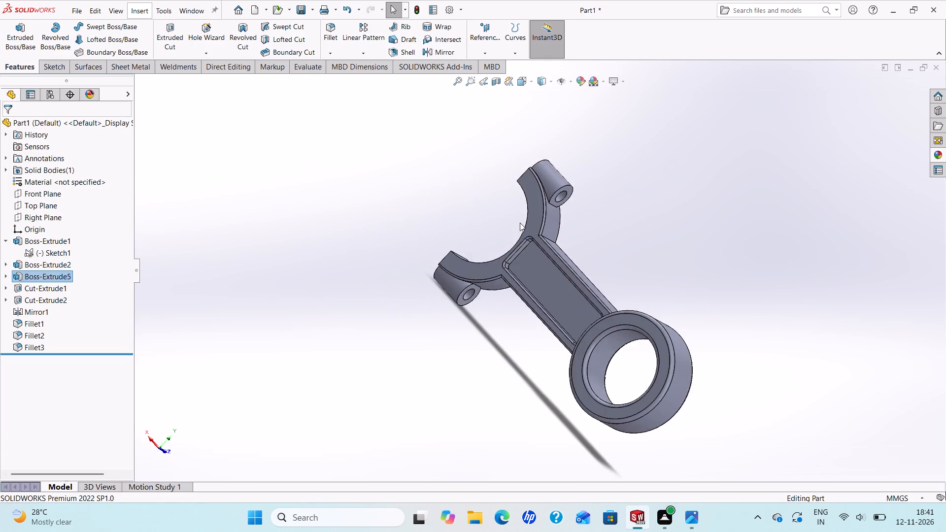
Examine the finished connecting rod from both faces, the side and the fork end, including the shank recess, big-end ring and bosses.
scroll(520, 223, "down", 4)
scroll(609, 283, "up", 4)
middle_click_drag(586, 287, 435, 229)
scroll(565, 289, "down", 3)
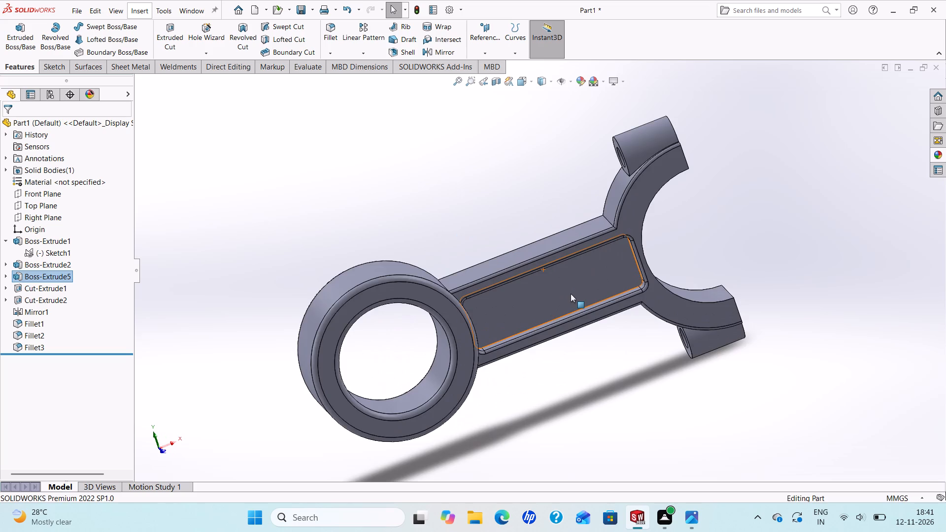
scroll(571, 294, "up", 3)
scroll(574, 304, "down", 2)
scroll(575, 310, "up", 2)
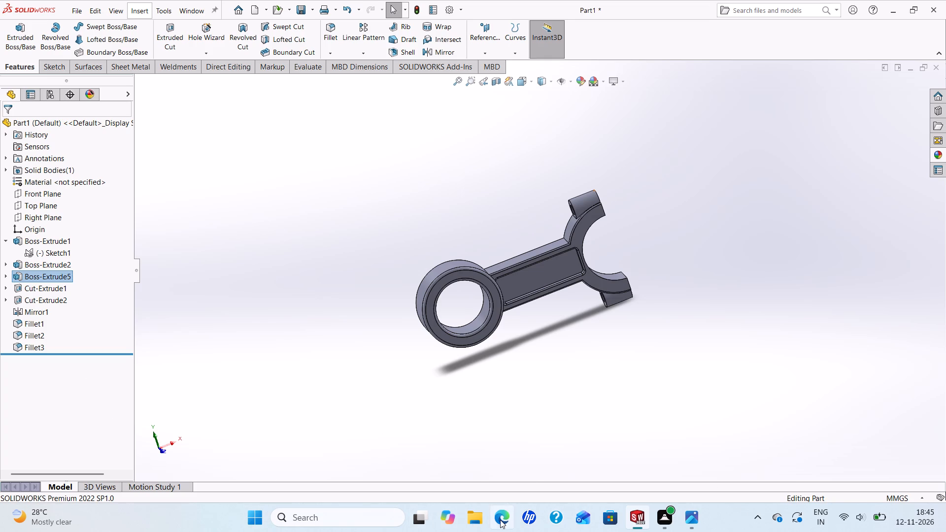
scroll(591, 331, "up", 1)
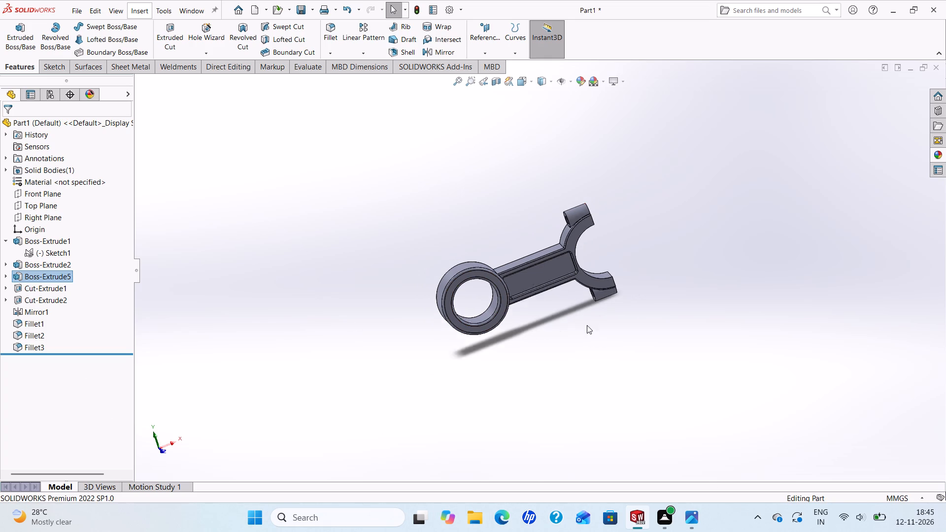
scroll(587, 325, "up", 1)
scroll(587, 290, "down", 1)
scroll(598, 270, "up", 1)
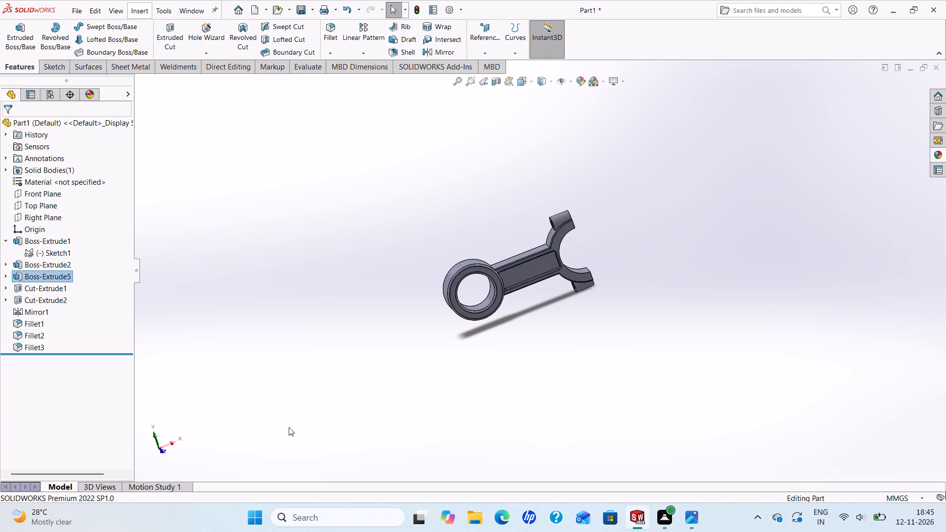
middle_click_drag(561, 305, 494, 295)
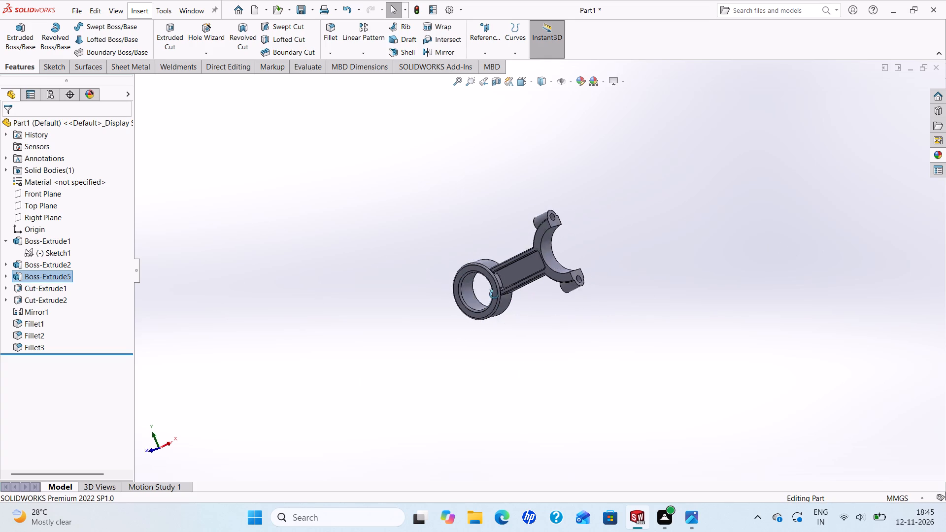
middle_click_drag(494, 295, 371, 286)
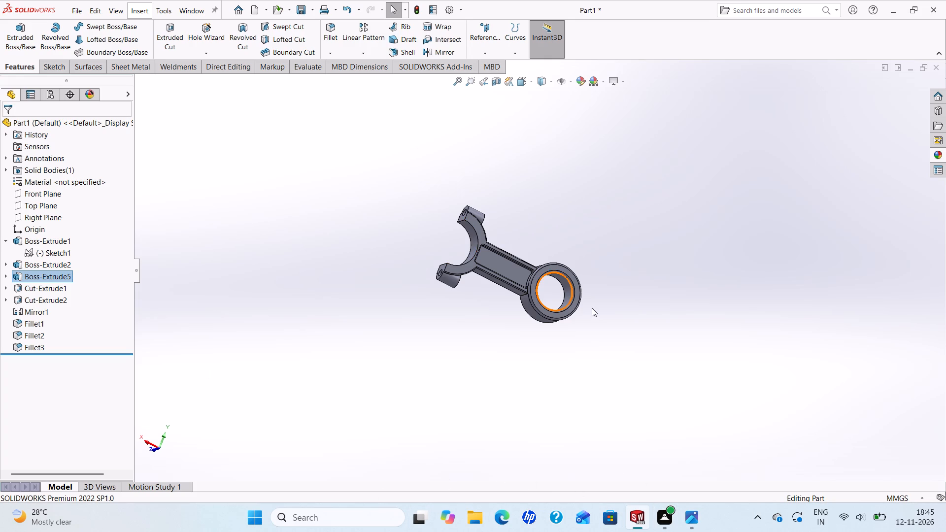
scroll(591, 302, "down", 1)
middle_click_drag(574, 302, 394, 295)
scroll(458, 256, "down", 2)
middle_click_drag(467, 262, 379, 325)
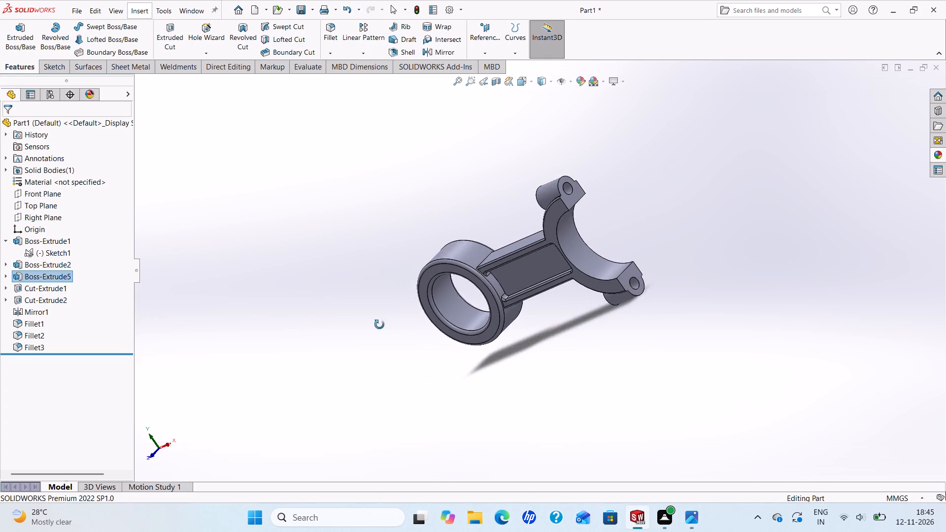
middle_click_drag(379, 325, 344, 350)
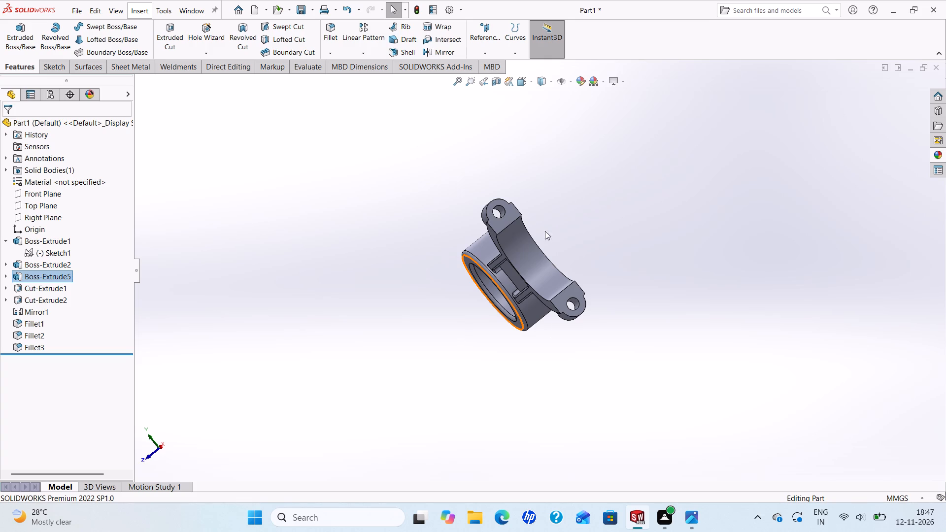
middle_click_drag(536, 277, 377, 299)
scroll(492, 289, "down", 2)
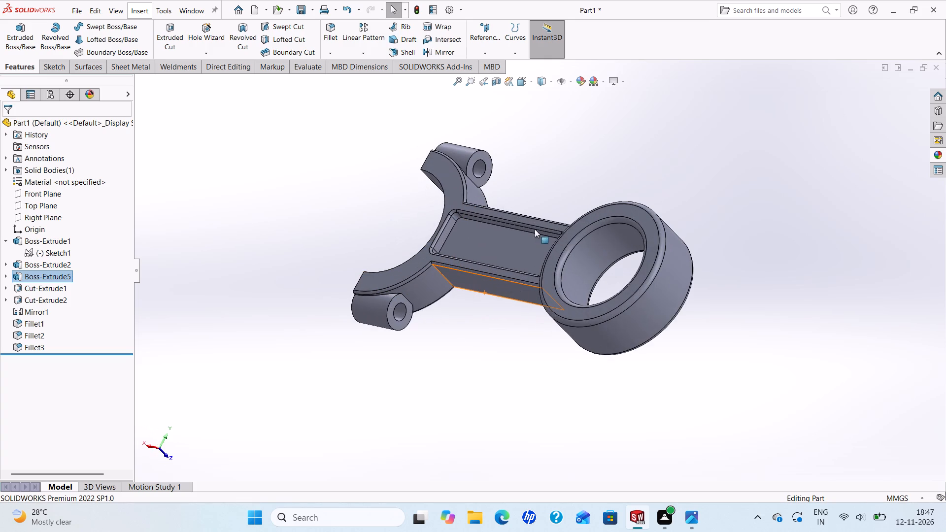
scroll(529, 252, "down", 1)
middle_click_drag(539, 287, 576, 237)
scroll(620, 262, "down", 2)
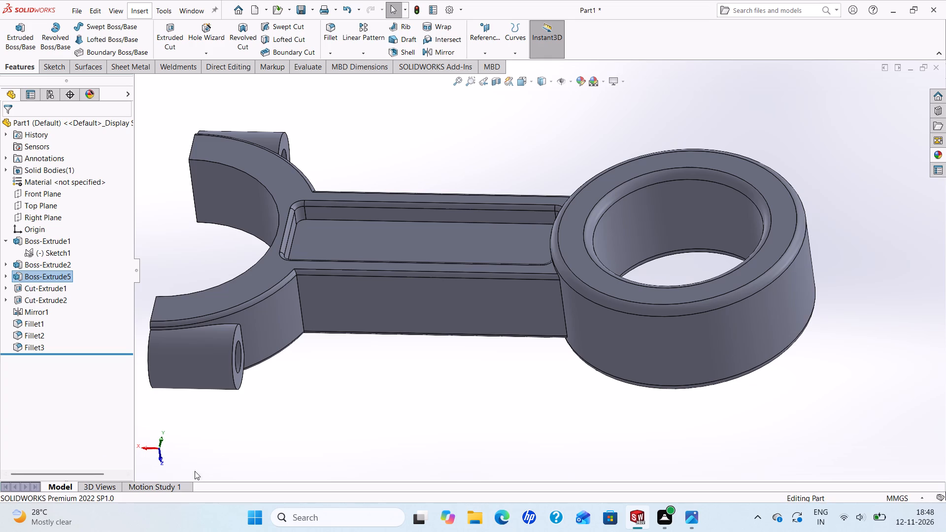
scroll(377, 242, "up", 3)
scroll(435, 271, "down", 2)
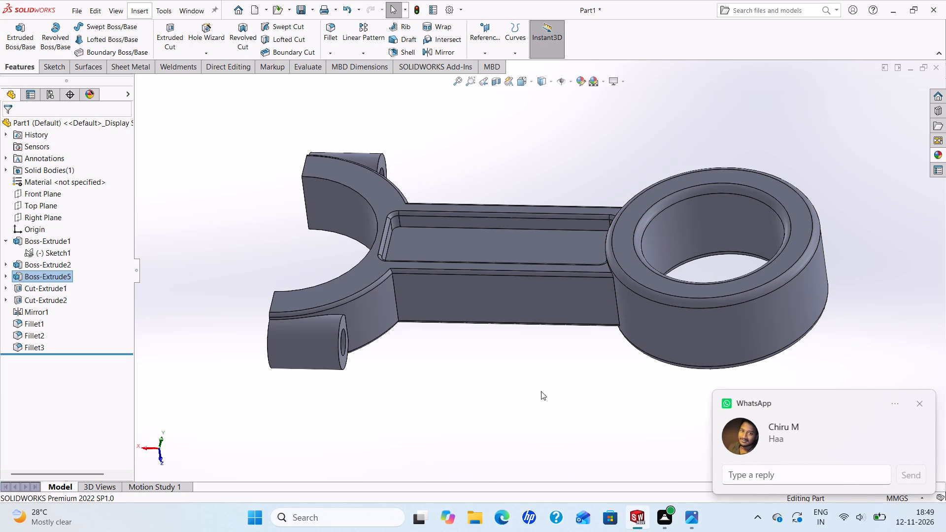
Save the part as pt1 in the wheel support folder on the Desktop.
key("ctrl+s")
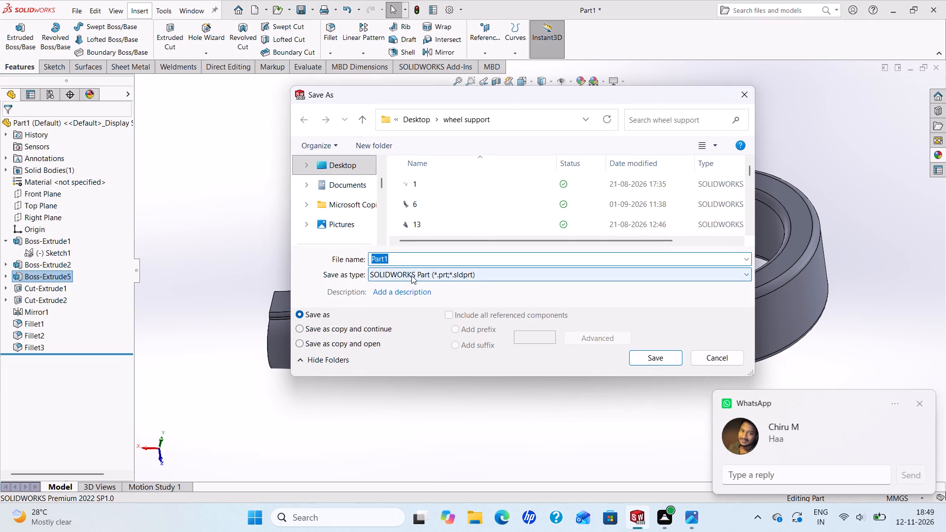
key("p")
key("t")
key("1")
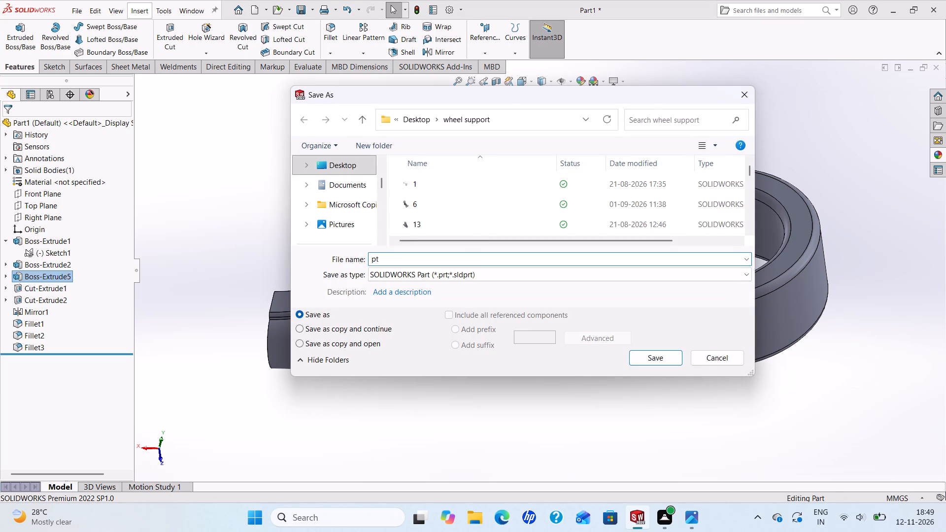
left_click(651, 363)
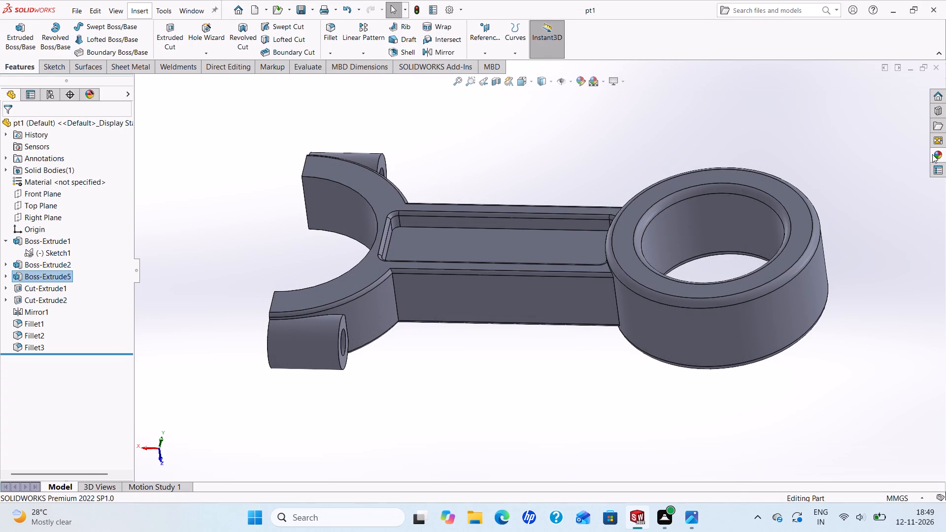
Browse the metal appearances and apply satin finish copper to the selected cylindrical bosses at the fork ends.
left_click(932, 154)
left_click(807, 180)
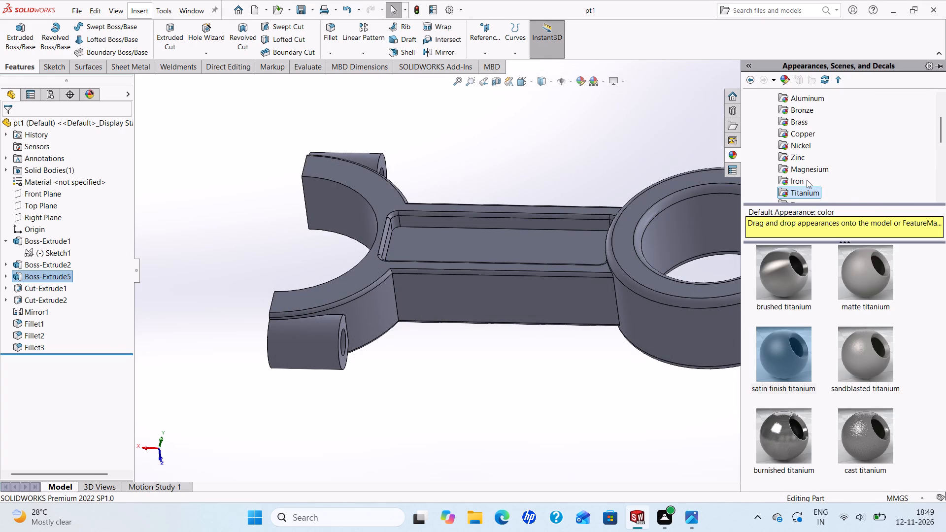
left_click(787, 179)
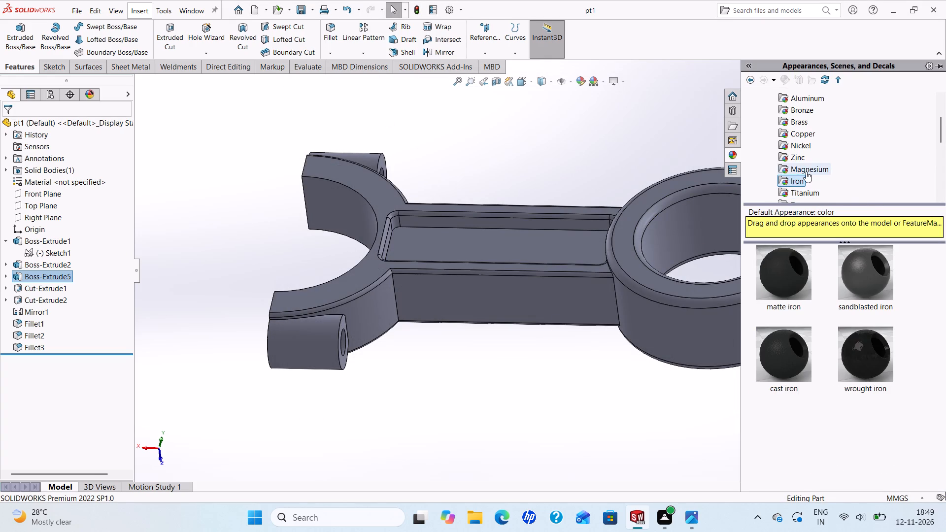
left_click(807, 171)
left_click(805, 157)
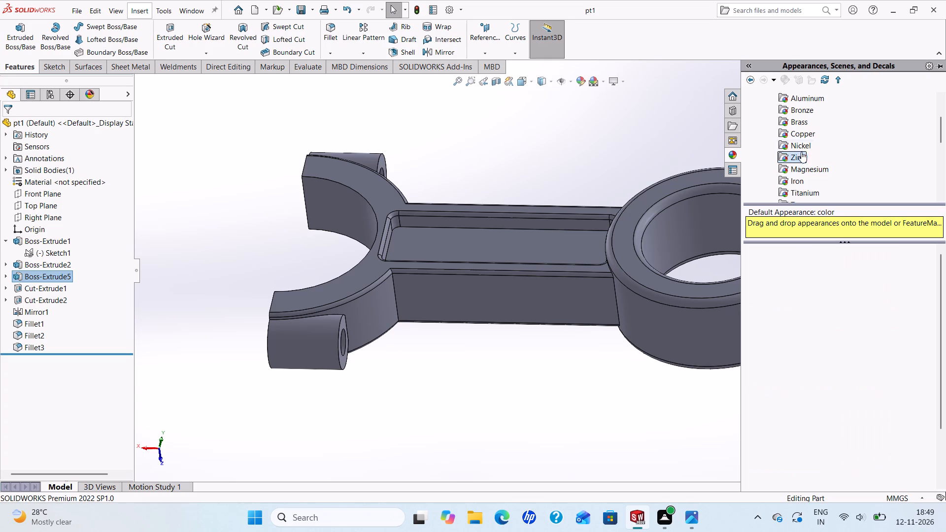
left_click(800, 147)
left_click(797, 130)
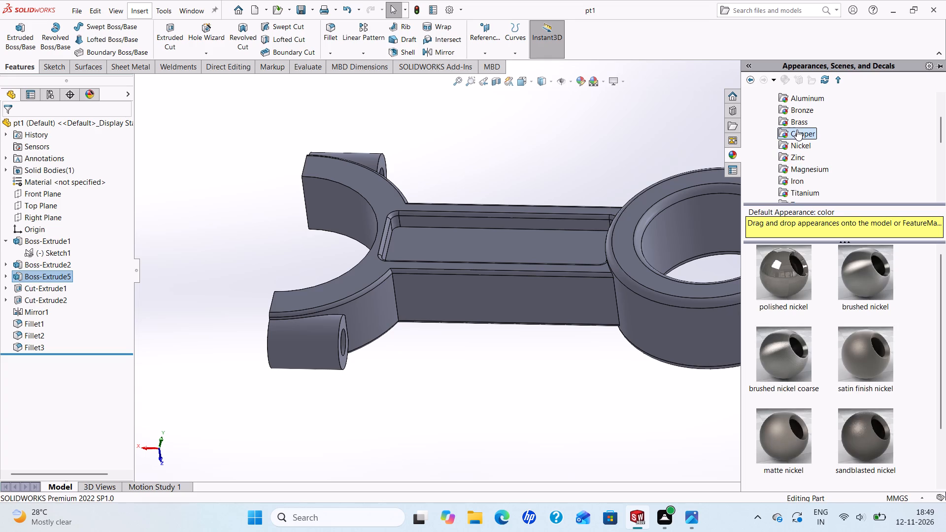
double_click(796, 352)
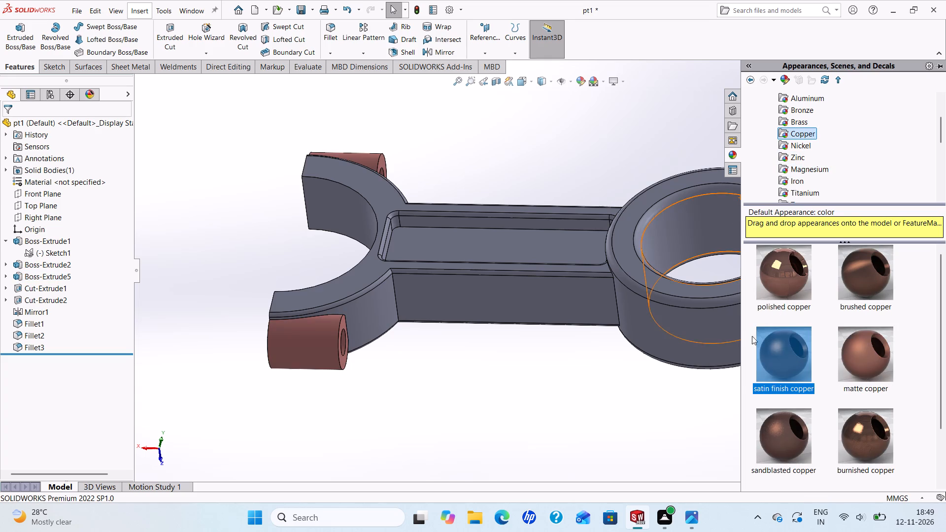
Apply the satin finish copper appearance to the outer cylindrical face of the big-end ring.
left_click(358, 275)
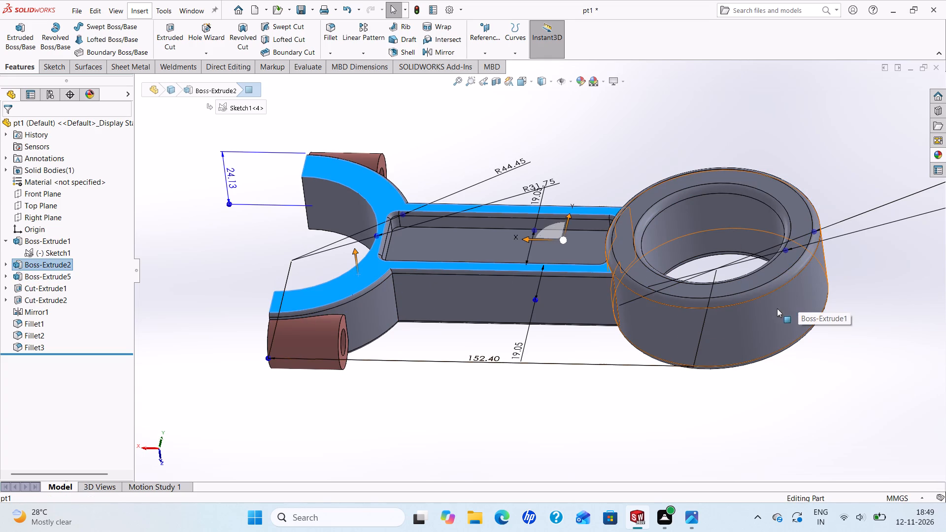
left_click(773, 311)
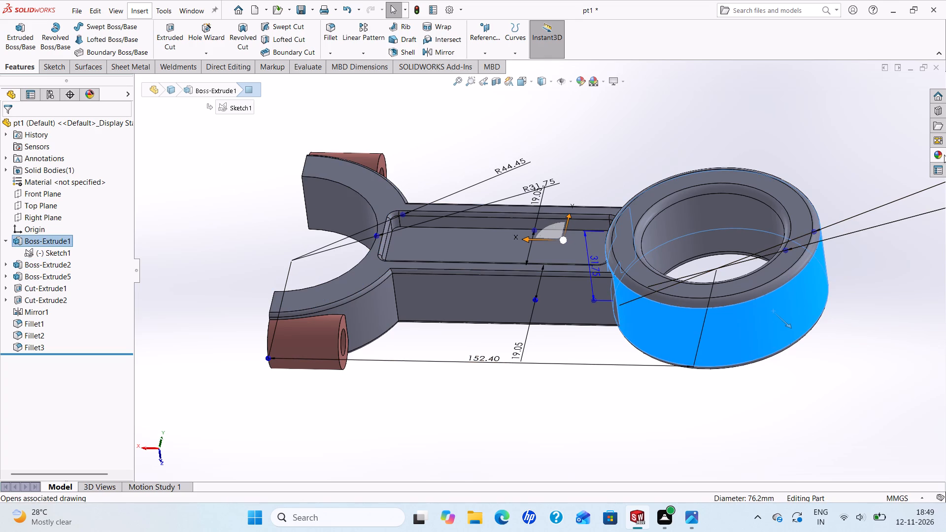
left_click(944, 156)
double_click(782, 353)
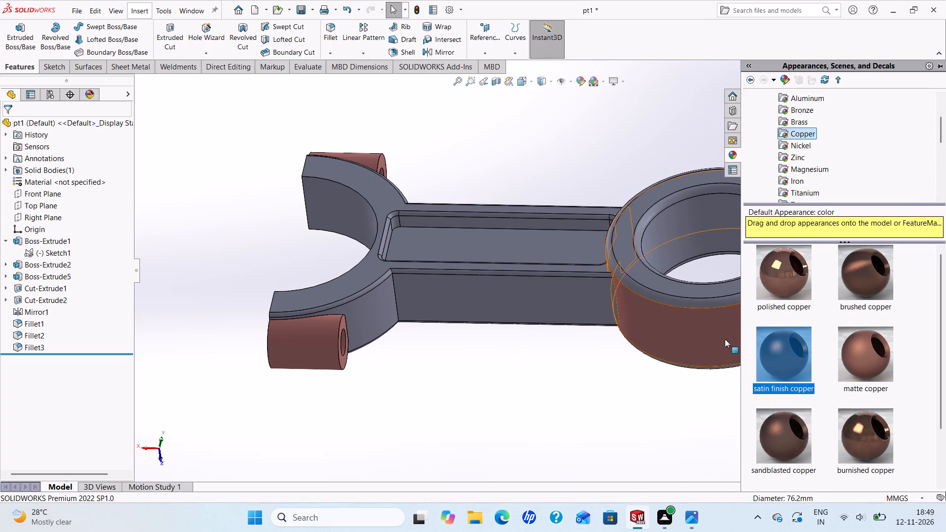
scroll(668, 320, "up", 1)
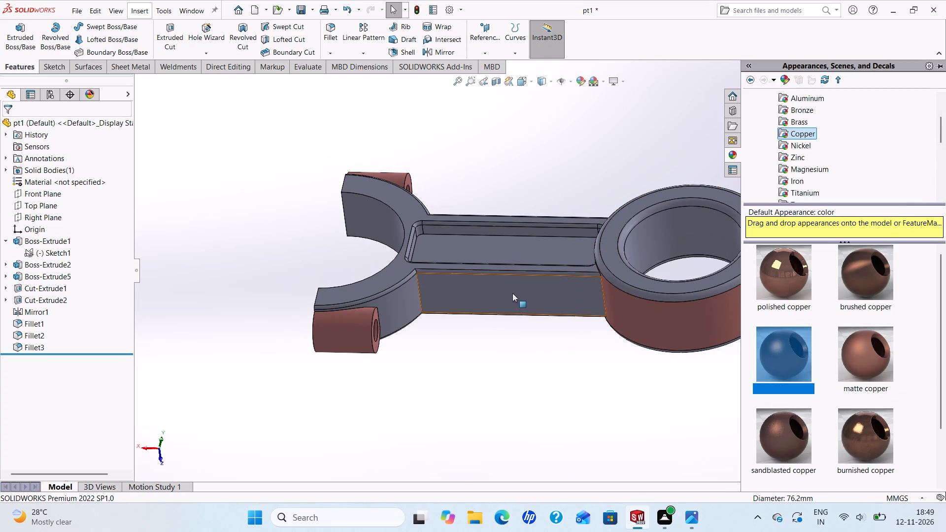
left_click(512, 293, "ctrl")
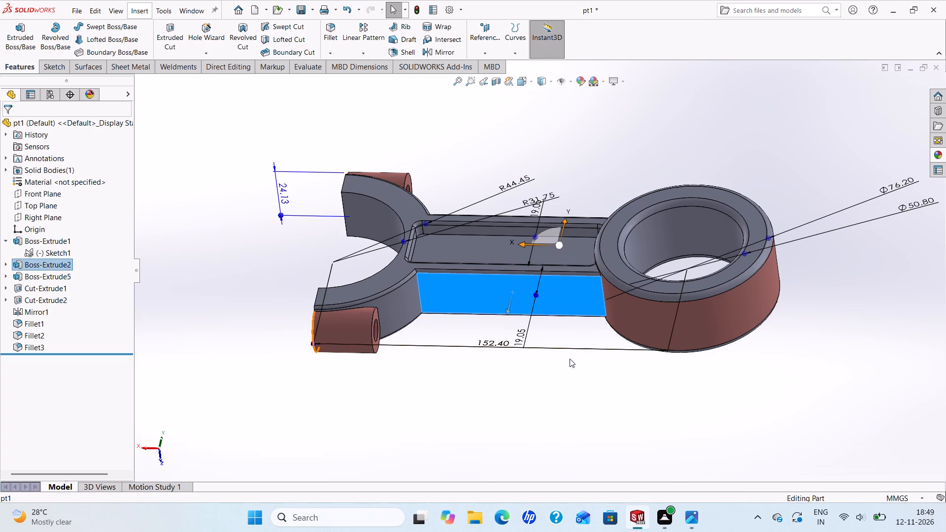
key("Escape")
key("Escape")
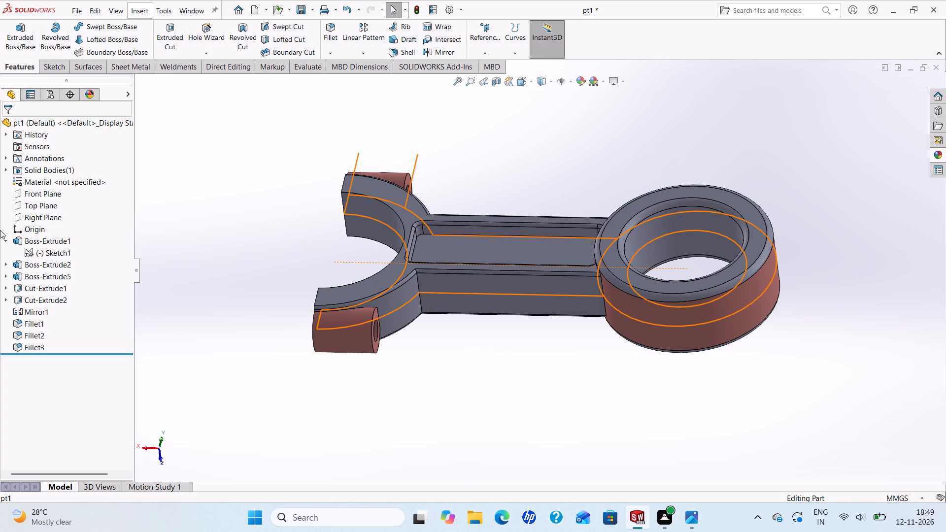
Apply satin finish copper to all the rod's features together, from Boss-Extrude1 through the cuts and Mirror1 to Fillet3.
left_click(42, 241, "ctrl")
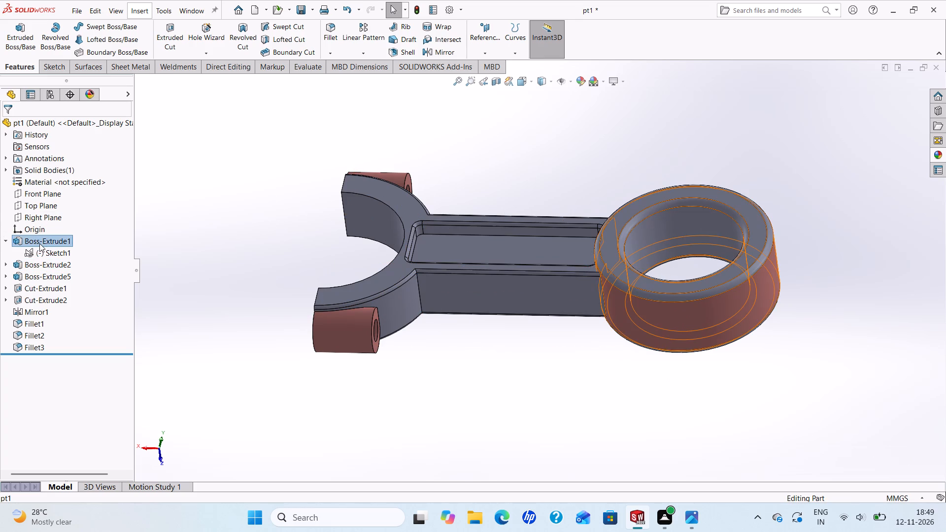
left_click(41, 269, "ctrl")
left_click(36, 279, "ctrl")
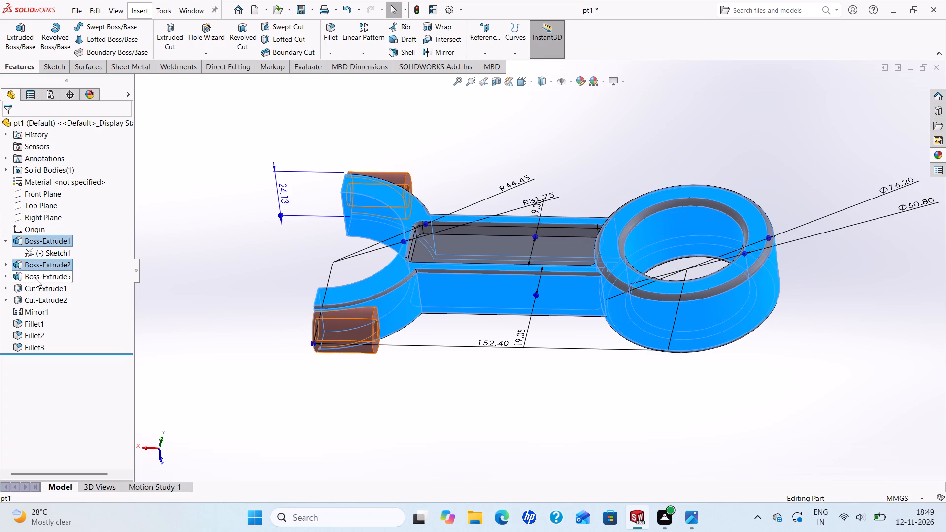
left_click(35, 288, "ctrl")
left_click(34, 294, "ctrl")
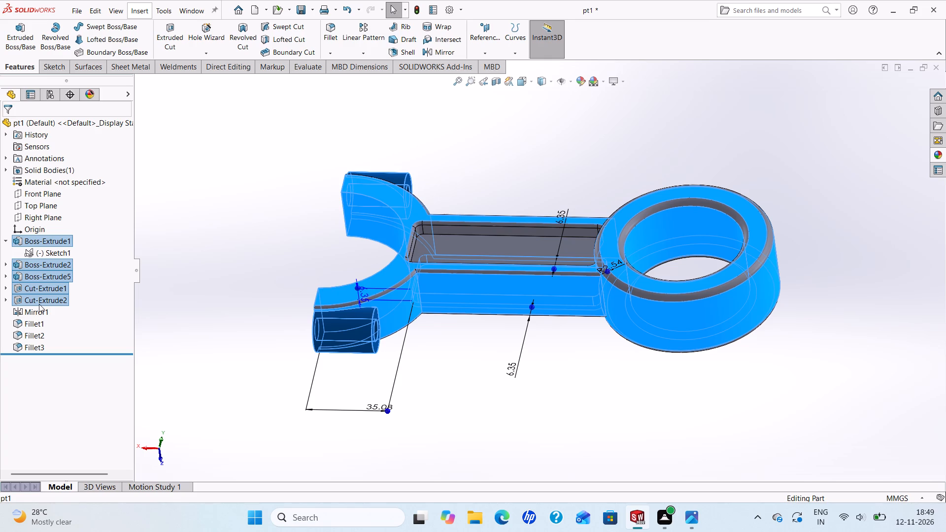
left_click(34, 309, "ctrl")
left_click(32, 321, "ctrl")
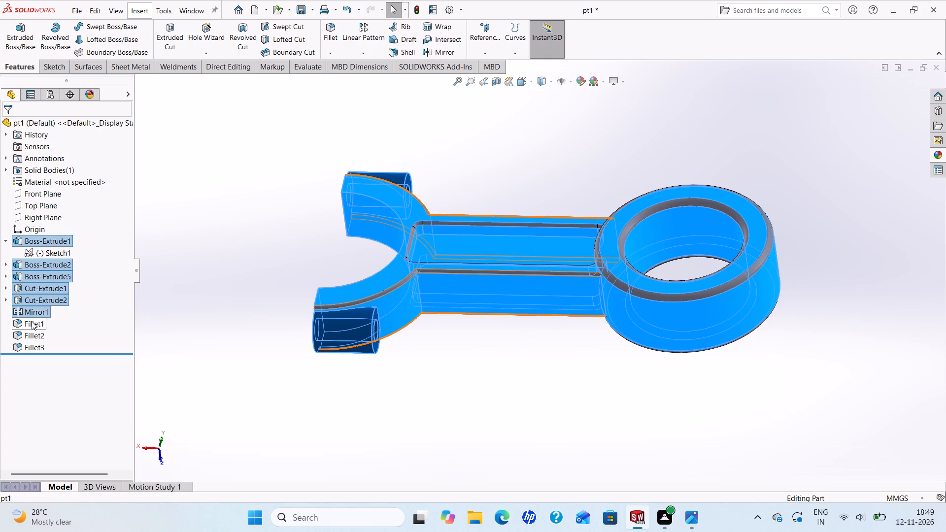
left_click(31, 332, "ctrl")
left_click(28, 347, "ctrl")
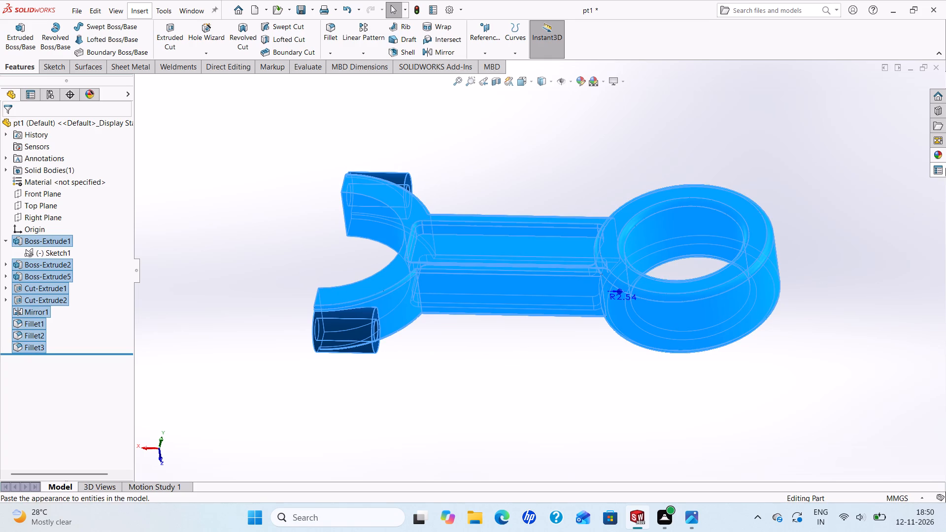
left_click(935, 155)
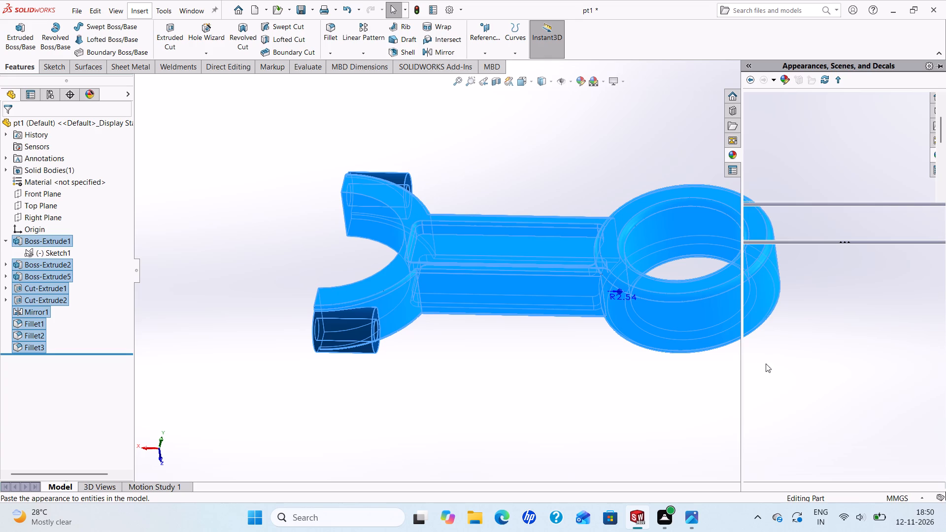
double_click(771, 362)
Examine the copper appearance on the connecting rod from both faces, the sides and the fork end.
scroll(575, 319, "up", 3)
middle_click_drag(577, 319, 429, 286)
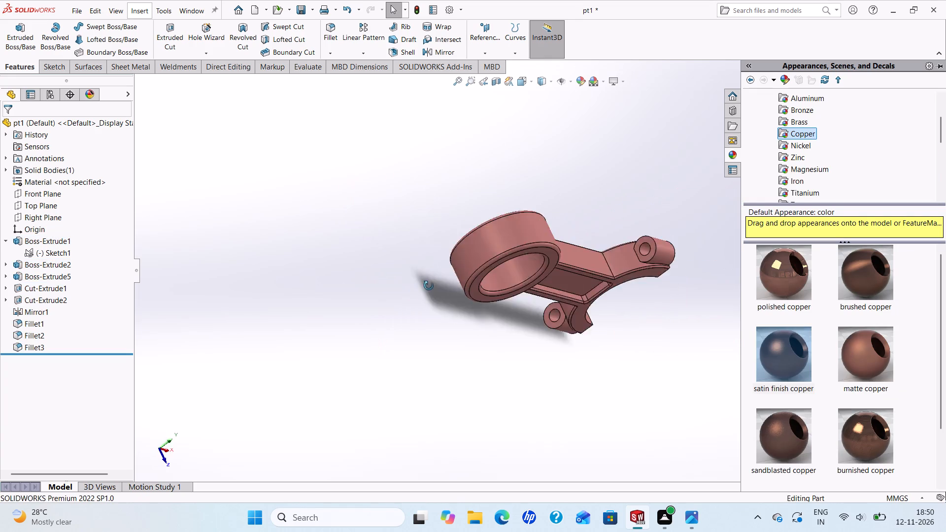
middle_click_drag(429, 286, 369, 284)
scroll(582, 288, "down", 2)
scroll(599, 288, "up", 4)
middle_click_drag(602, 257, 639, 137)
scroll(643, 219, "down", 3)
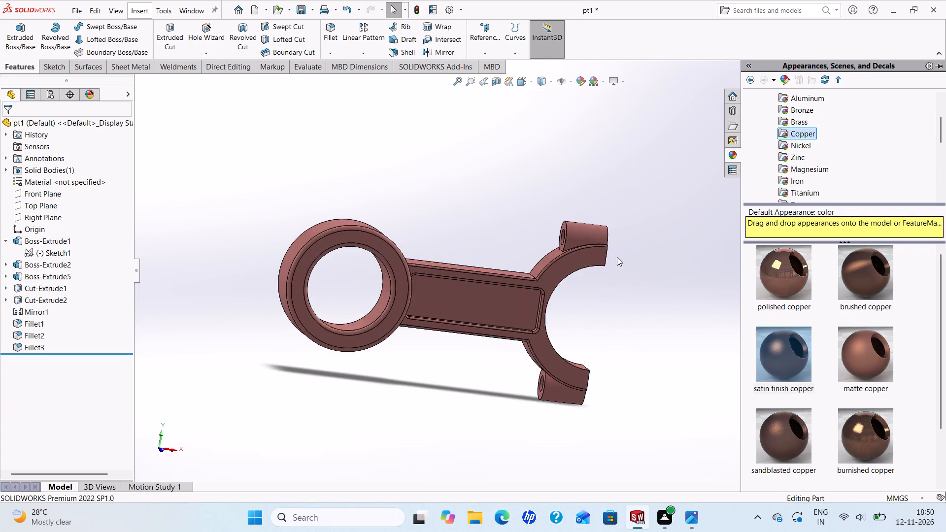
scroll(530, 312, "up", 1)
middle_click_drag(525, 308, 505, 268)
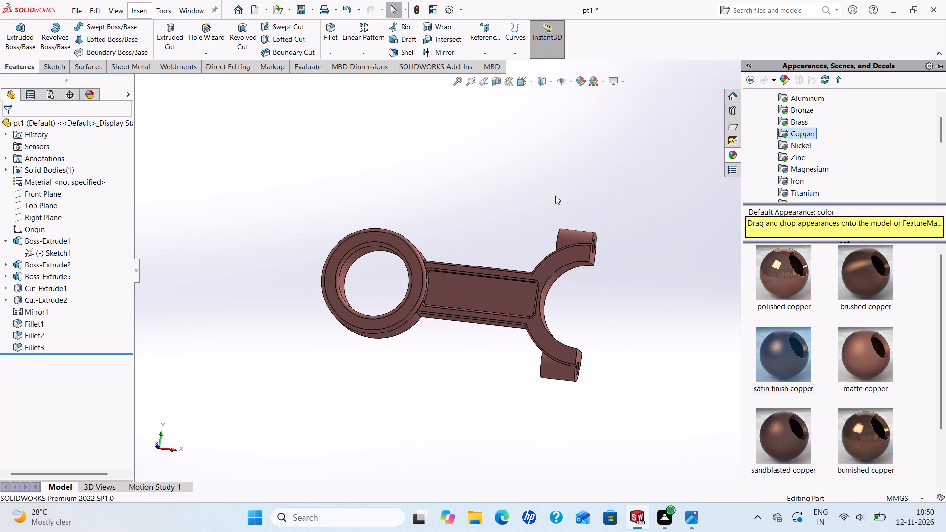
Save the pt1 part with its copper appearance.
key("ctrl+s")
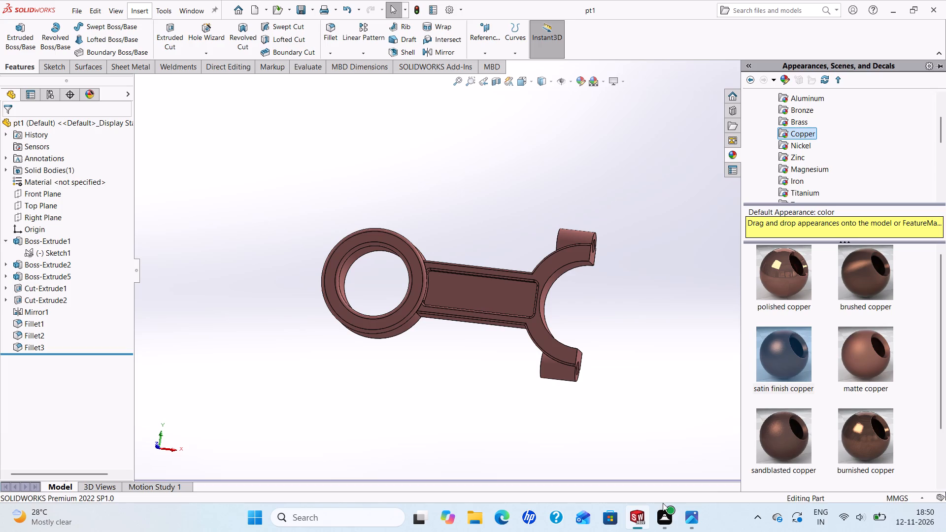
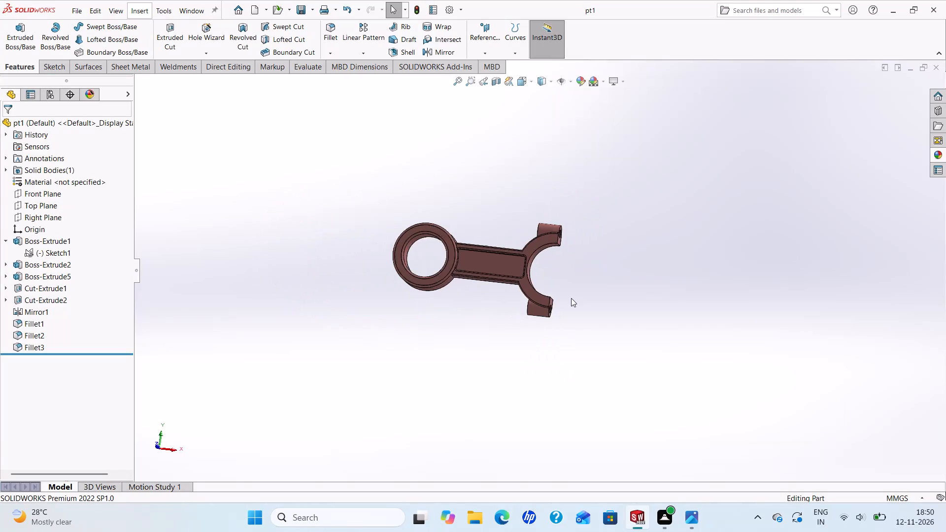
Examine the finished copper connecting rod from both faces and at an angle, including the big-end ring and fork lugs.
scroll(571, 298, "down", 1)
scroll(562, 287, "up", 3)
scroll(522, 259, "down", 4)
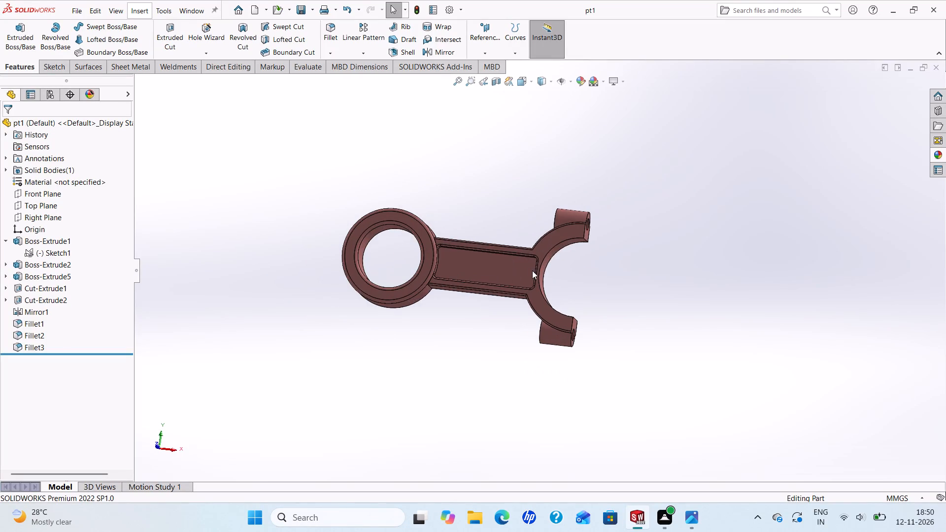
middle_click_drag(532, 270, 366, 247)
scroll(460, 238, "down", 2)
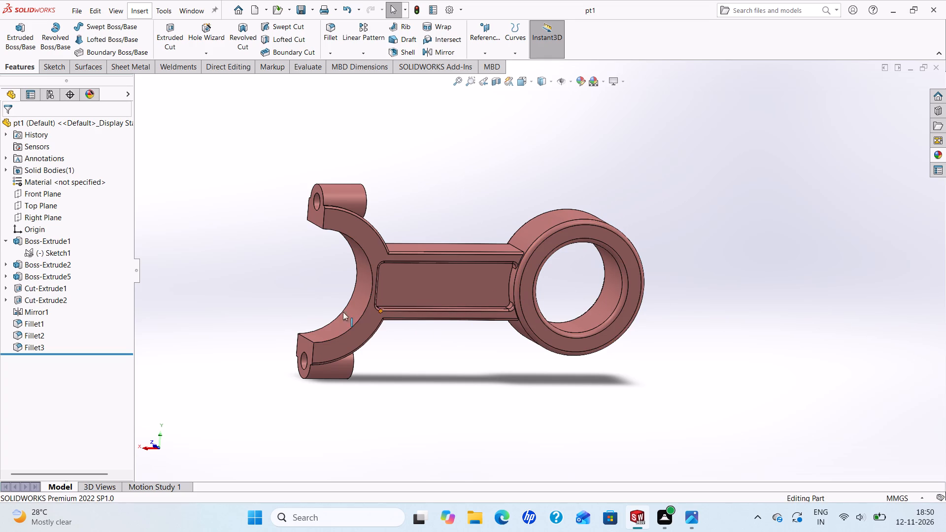
middle_click_drag(287, 311, 658, 343)
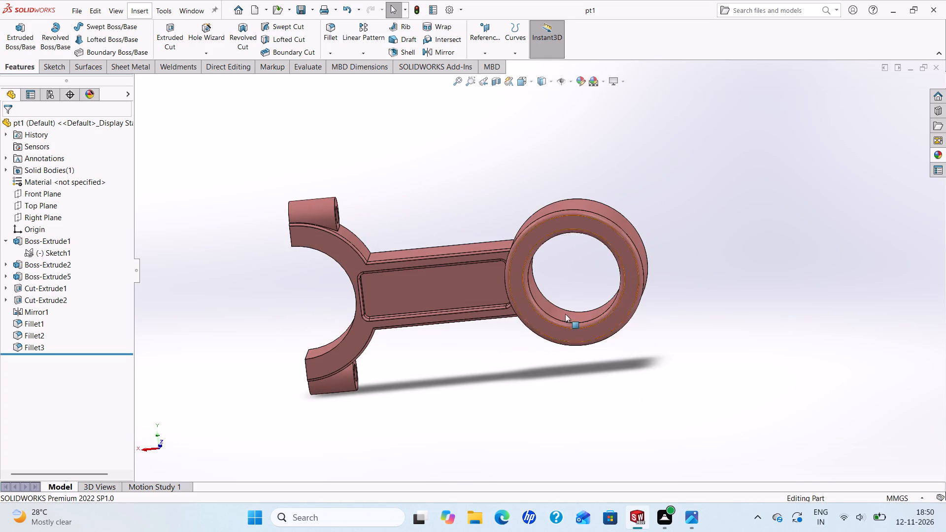
scroll(454, 323, "down", 1)
middle_click_drag(454, 323, 673, 383)
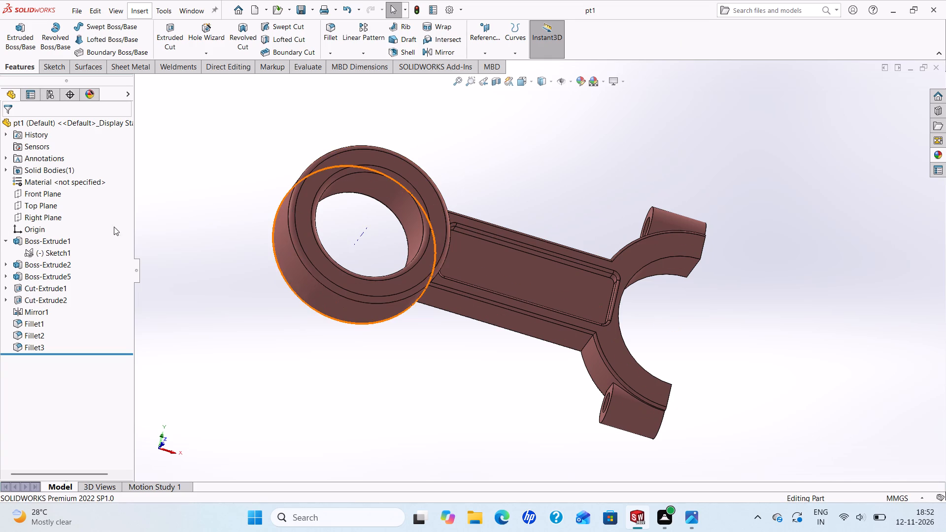
scroll(376, 308, "up", 3)
middle_click_drag(405, 305, 244, 241)
Save the pt1 part again.
key("ctrl+s")
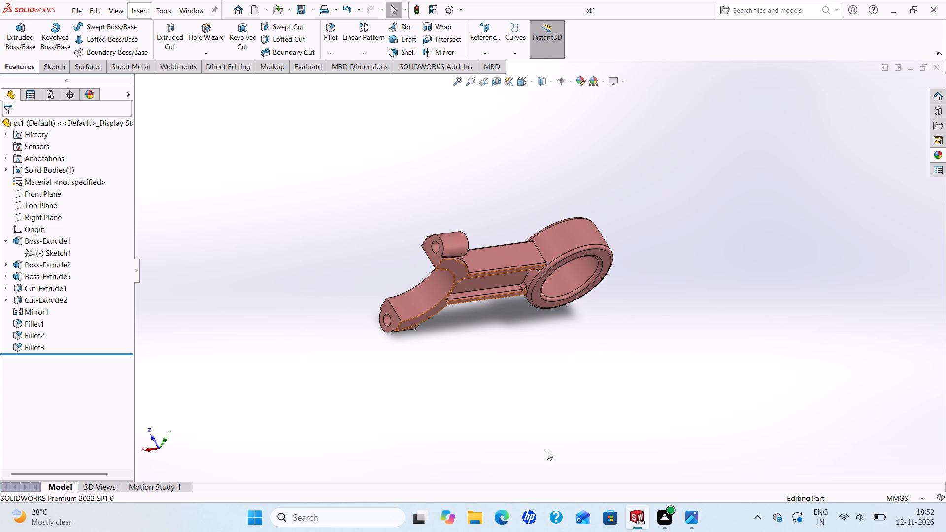
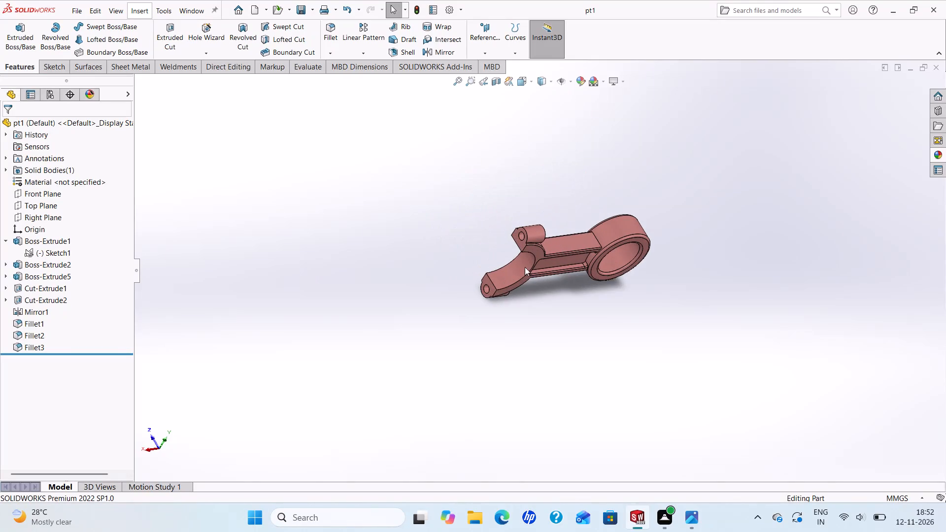
Inspect the finished connecting rod from opposite sides, covering the big-end ring, shank and fork lugs.
scroll(574, 316, "up", 1)
scroll(622, 336, "down", 3)
scroll(457, 166, "up", 3)
scroll(570, 200, "up", 1)
middle_click_drag(571, 201, 313, 357)
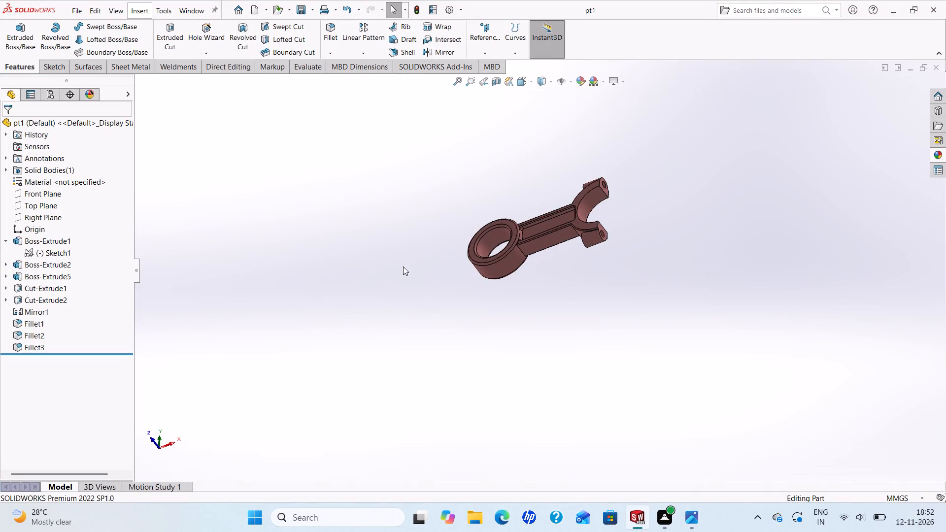
scroll(416, 265, "down", 3)
scroll(631, 248, "up", 3)
scroll(660, 223, "down", 3)
scroll(516, 249, "down", 2)
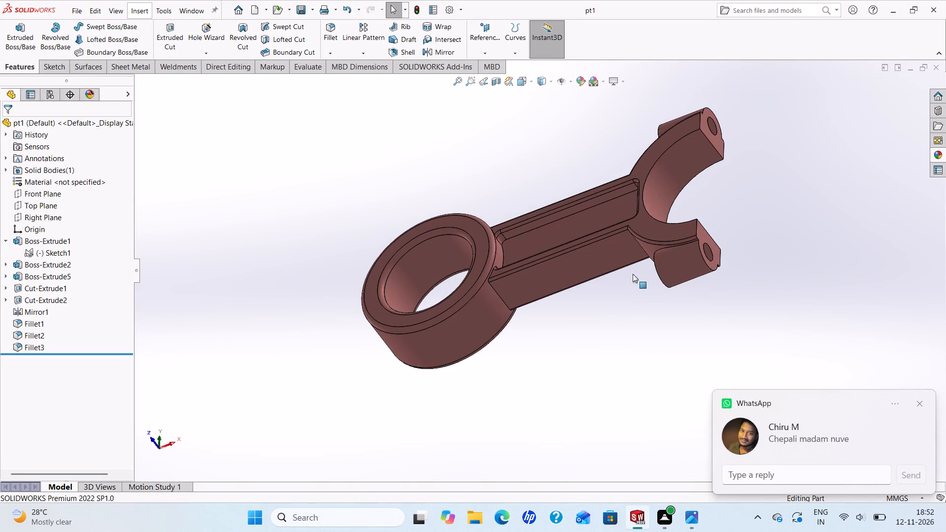
middle_click_drag(622, 295, 413, 247)
scroll(600, 201, "up", 3)
scroll(621, 206, "down", 3)
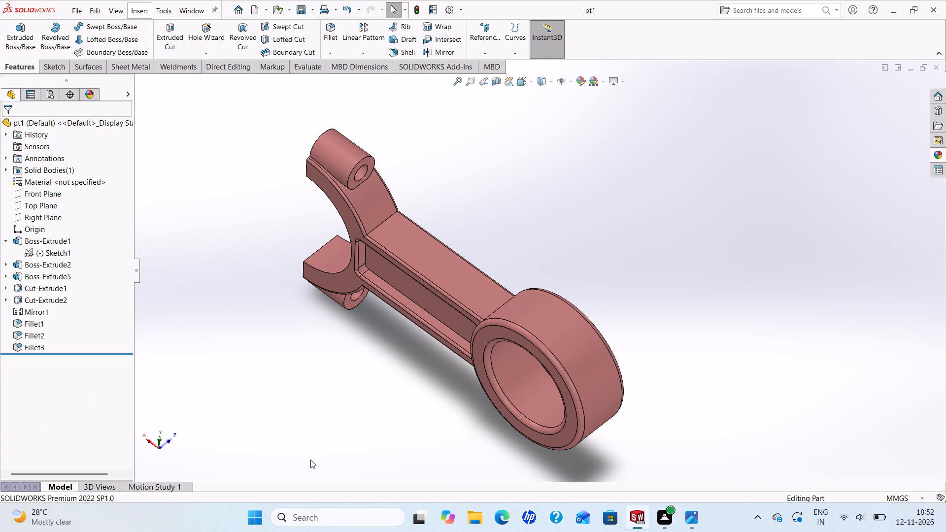
scroll(525, 321, "down", 1)
middle_click_drag(517, 318, 327, 274)
scroll(342, 295, "up", 2)
scroll(618, 296, "down", 3)
scroll(626, 304, "up", 4)
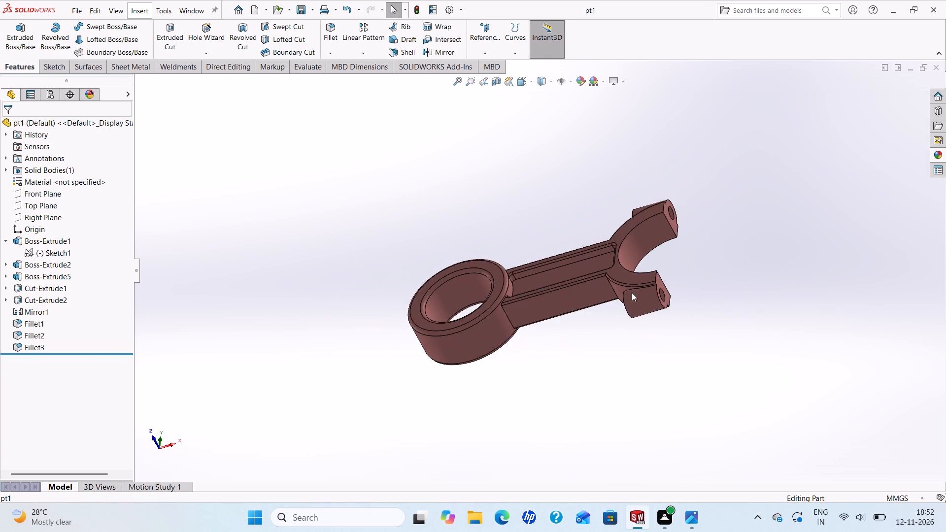
scroll(636, 293, "down", 3)
middle_click_drag(563, 286, 347, 243)
scroll(398, 236, "up", 4)
scroll(518, 252, "down", 3)
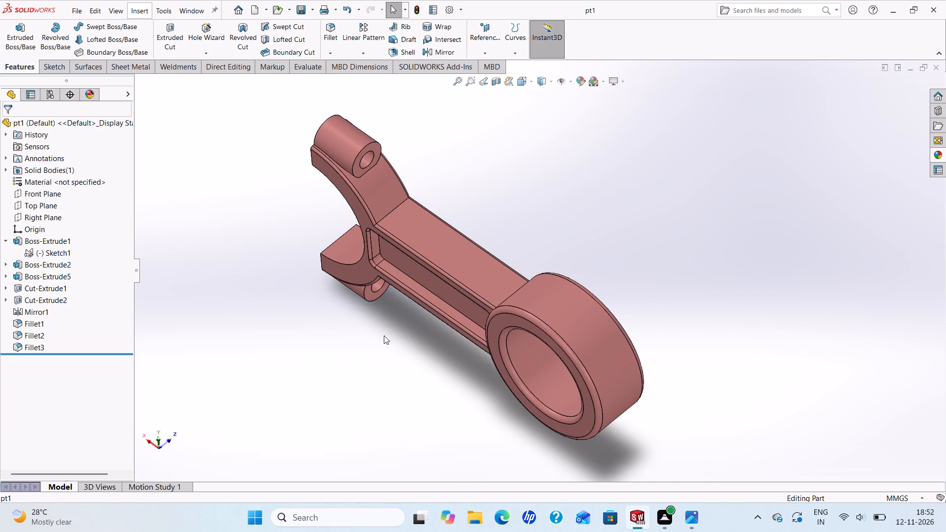
Examine the filleted pocket in the shank up close, and the fork end with its lug holes.
scroll(408, 354, "down", 2)
middle_click_drag(473, 349, 515, 197)
scroll(515, 197, "up", 1)
scroll(474, 270, "down", 2)
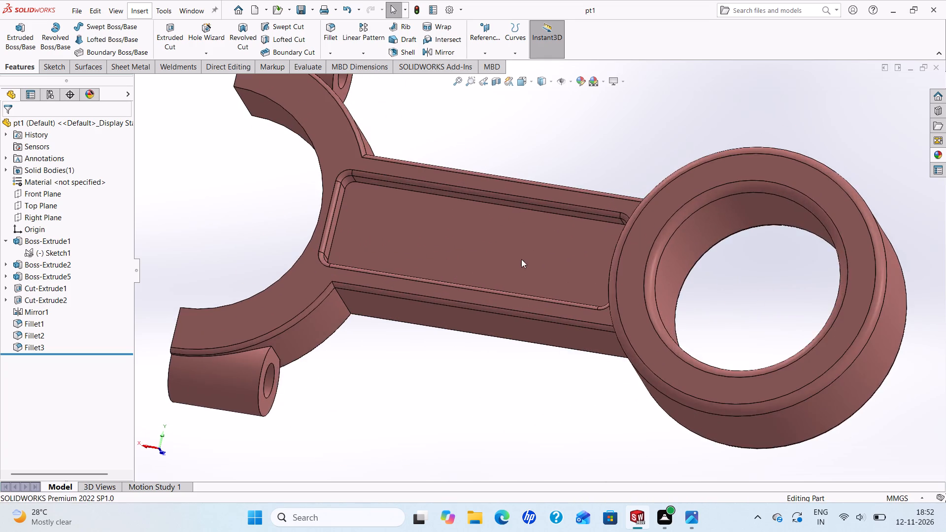
scroll(521, 264, "up", 3)
scroll(542, 296, "down", 3)
scroll(533, 257, "up", 4)
middle_click_drag(628, 227, 333, 181)
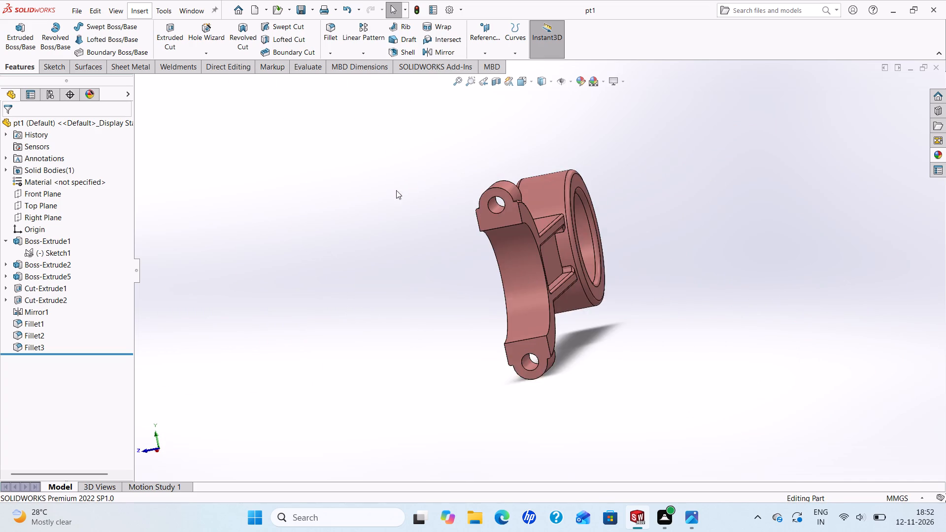
scroll(614, 212, "down", 3)
scroll(504, 318, "up", 3)
middle_click_drag(454, 292, 351, 269)
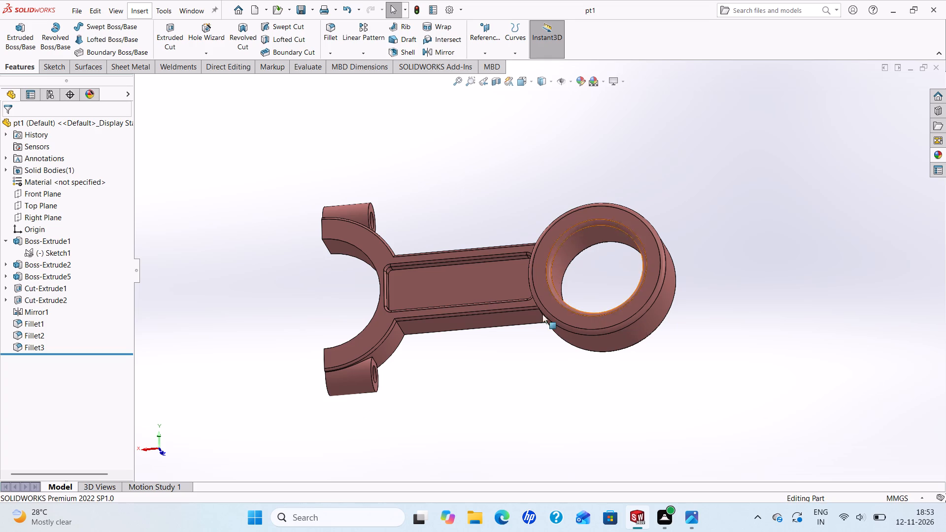
Review the connecting rod from several angles, checking the ring bore, shank pocket edges and both lug bosses.
middle_click_drag(645, 306, 415, 218)
scroll(523, 263, "down", 2)
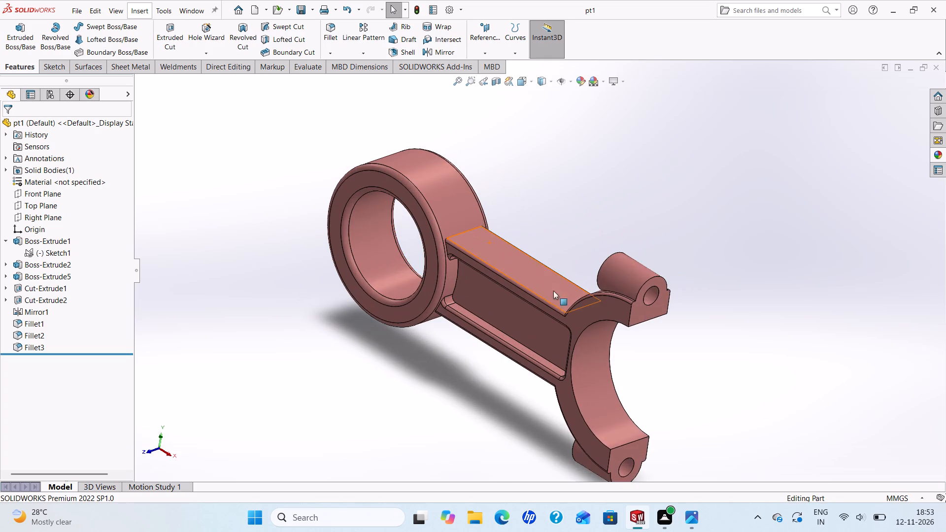
scroll(496, 347, "up", 3)
middle_click_drag(540, 332, 609, 219)
scroll(585, 300, "down", 2)
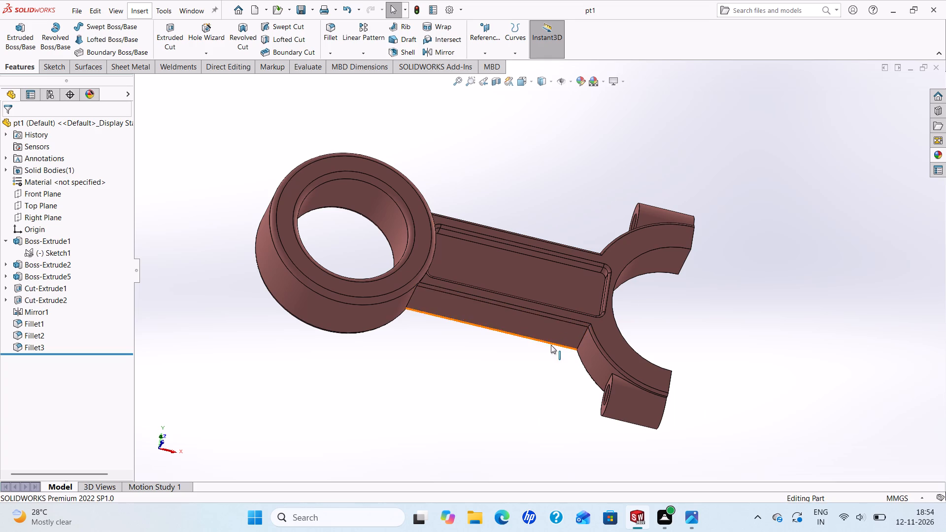
scroll(553, 352, "down", 2)
middle_click_drag(553, 352, 658, 255)
scroll(655, 396, "down", 1)
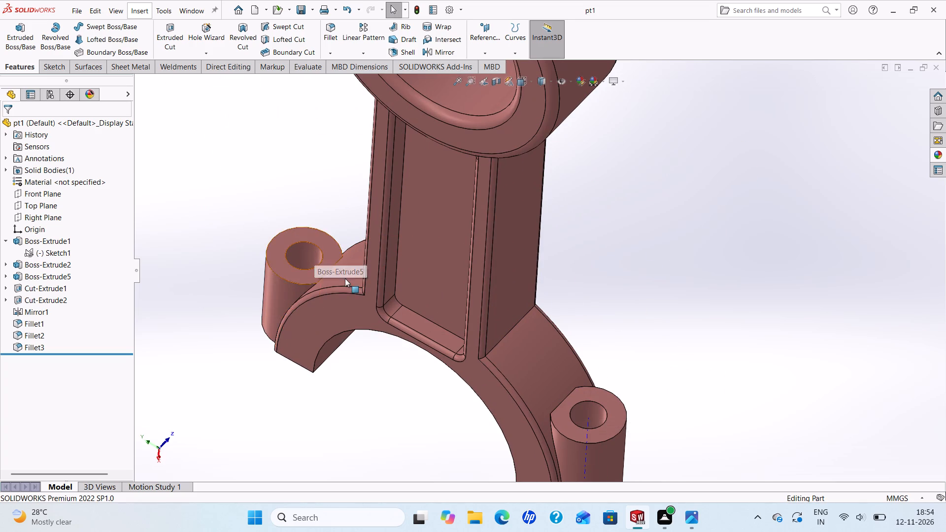
scroll(352, 286, "up", 3)
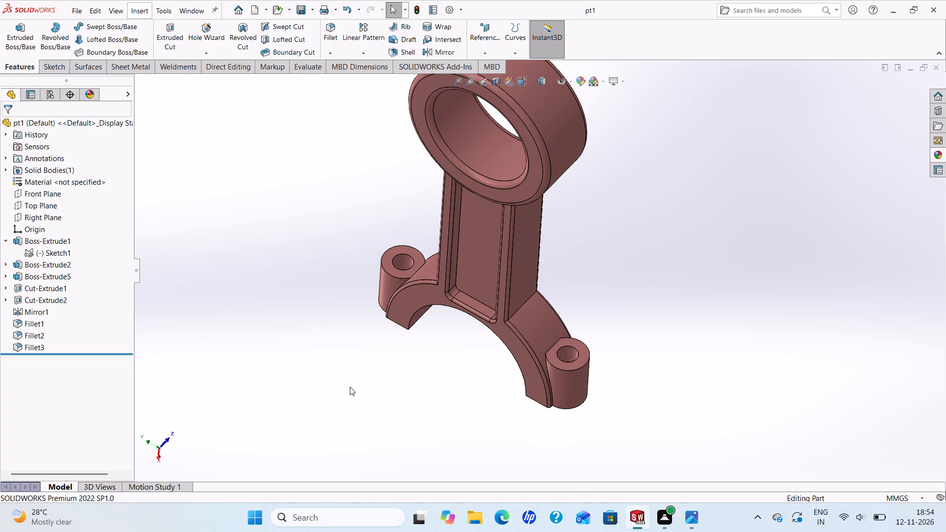
scroll(507, 247, "up", 2)
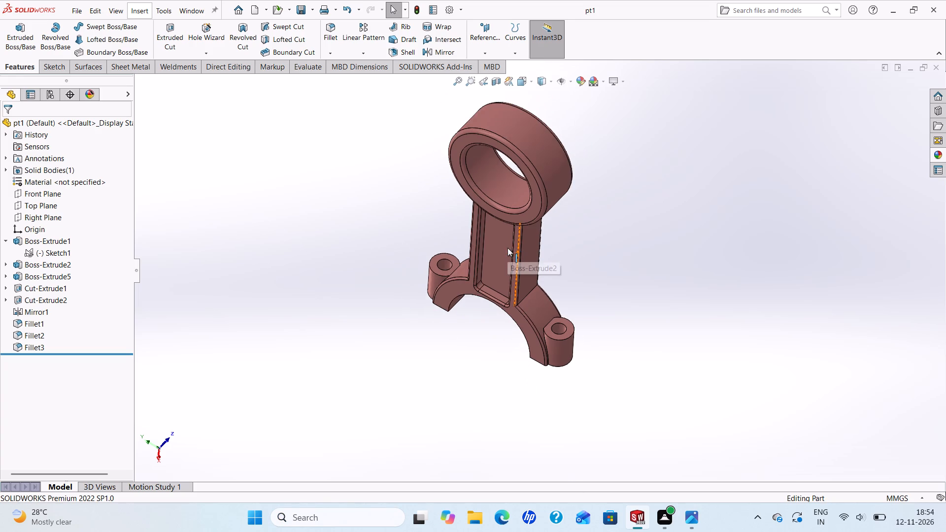
middle_click_drag(507, 249, 365, 276)
scroll(506, 237, "down", 3)
scroll(550, 263, "up", 3)
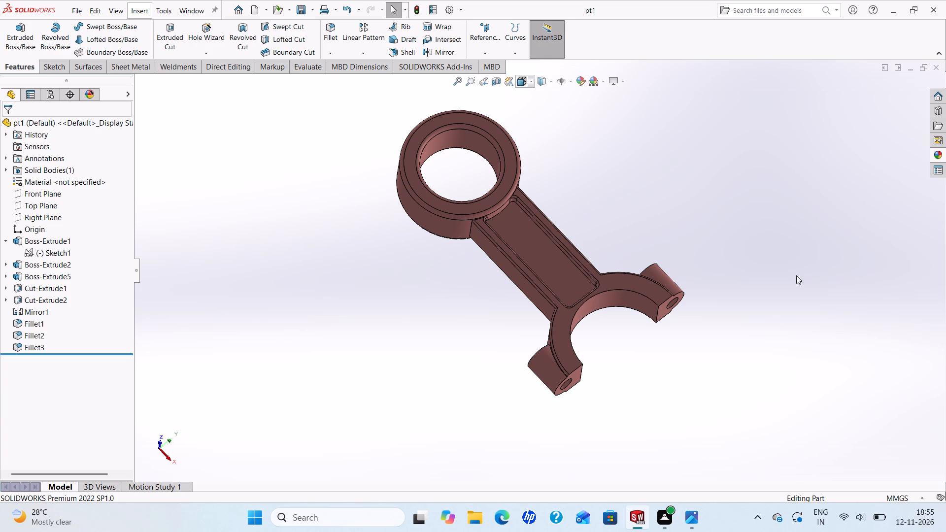
middle_click_drag(682, 262, 430, 178)
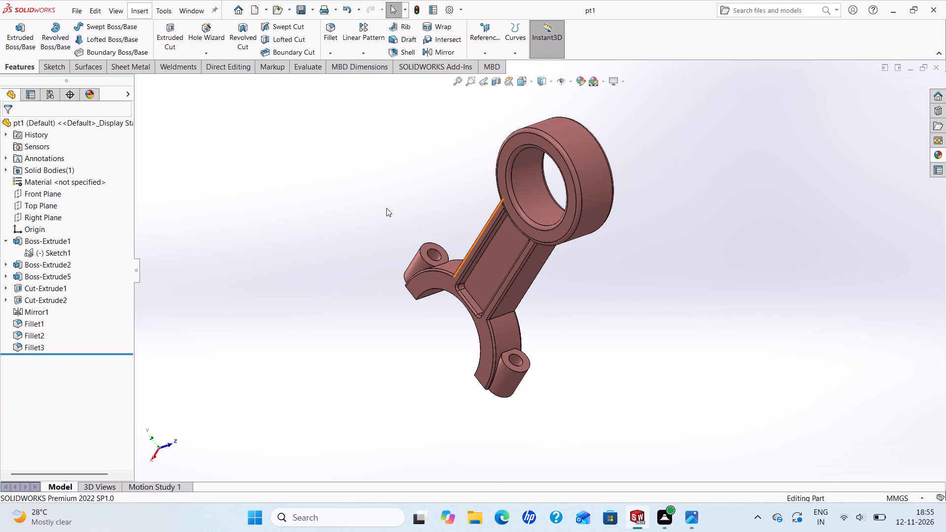
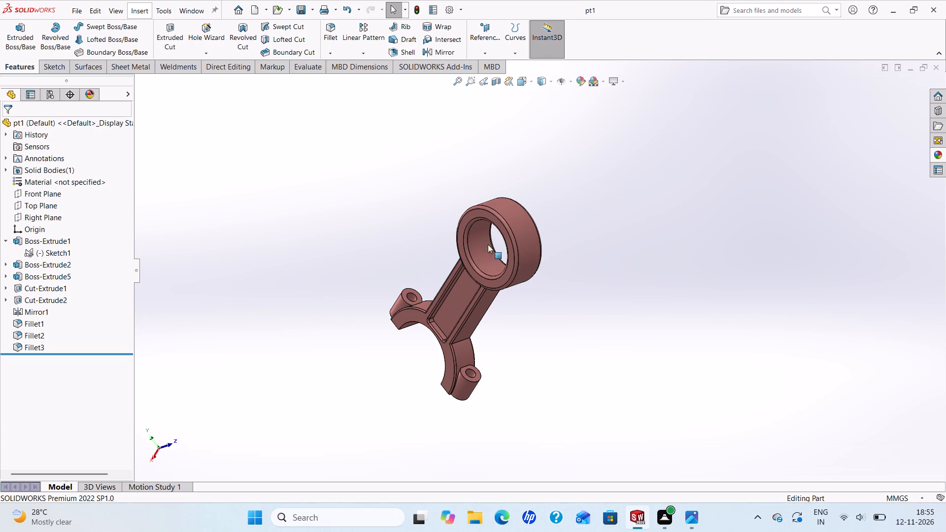
Examine the connecting rod model from several angles, including the ring end, the recessed shank and the forked end with its bolt bosses.
middle_click_drag(504, 311, 319, 286)
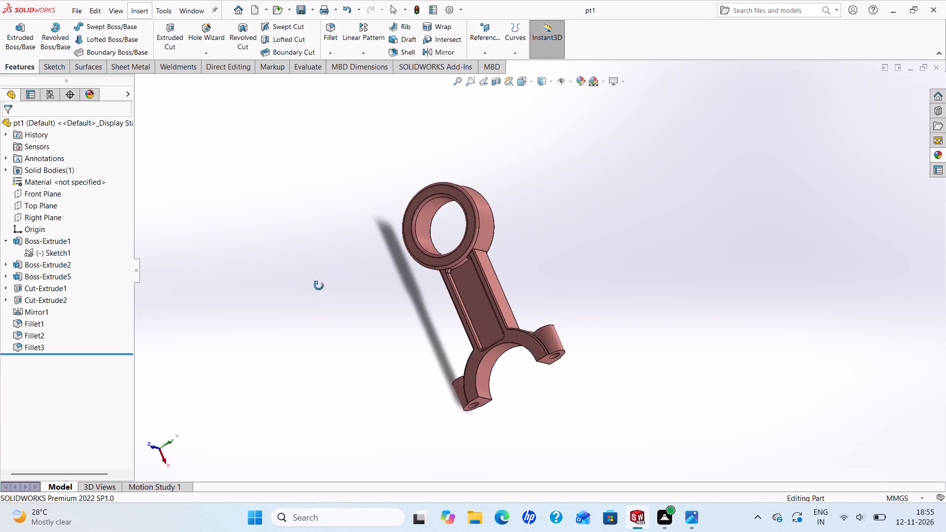
middle_click_drag(319, 286, 555, 348)
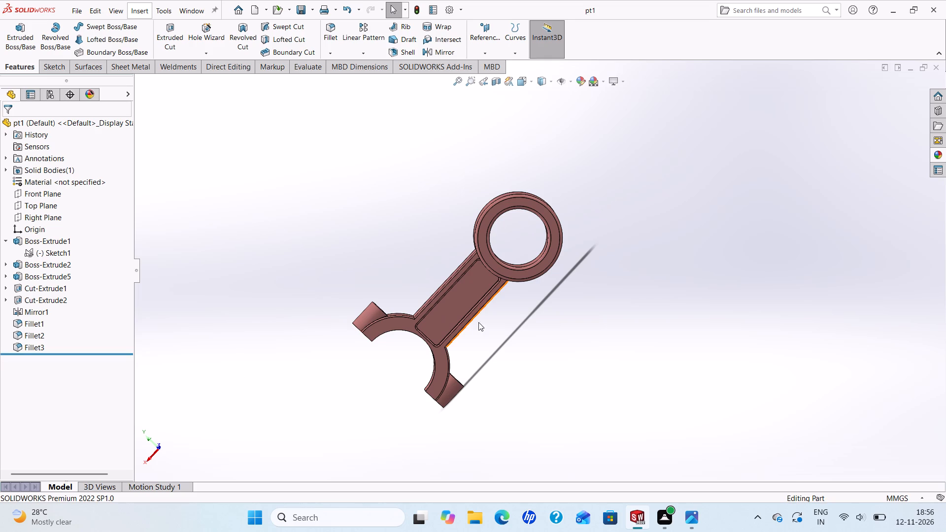
middle_click_drag(481, 322, 245, 289)
scroll(457, 302, "down", 1)
middle_click_drag(527, 346, 522, 321)
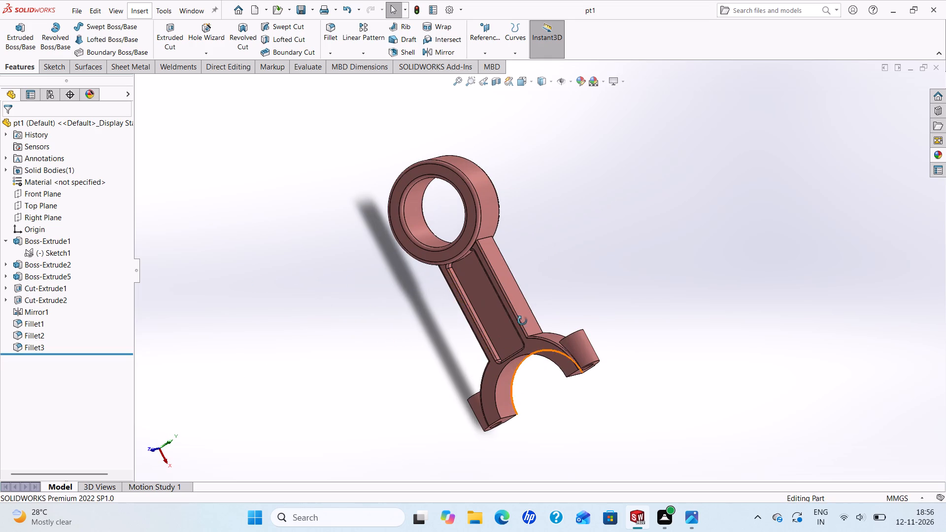
middle_click_drag(522, 321, 535, 257)
scroll(501, 291, "up", 1)
scroll(501, 291, "down", 2)
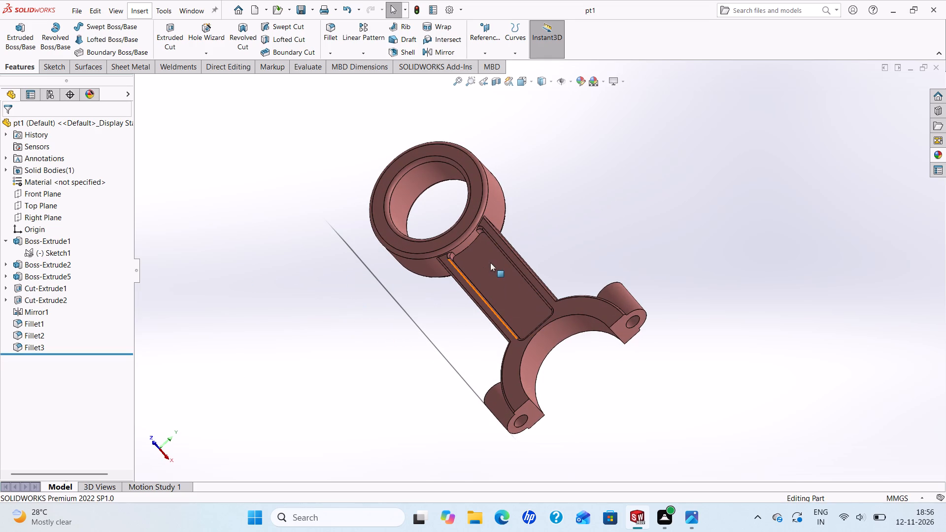